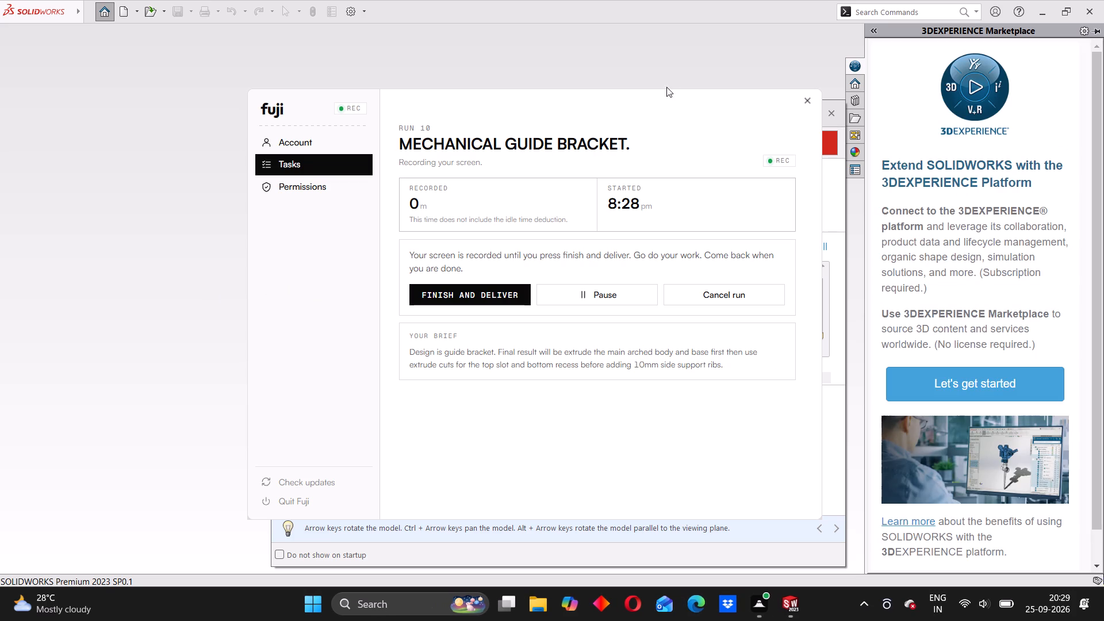
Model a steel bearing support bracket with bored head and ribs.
Switch to the SOLIDWORKS welcome window and create a new part document.
click(835, 198)
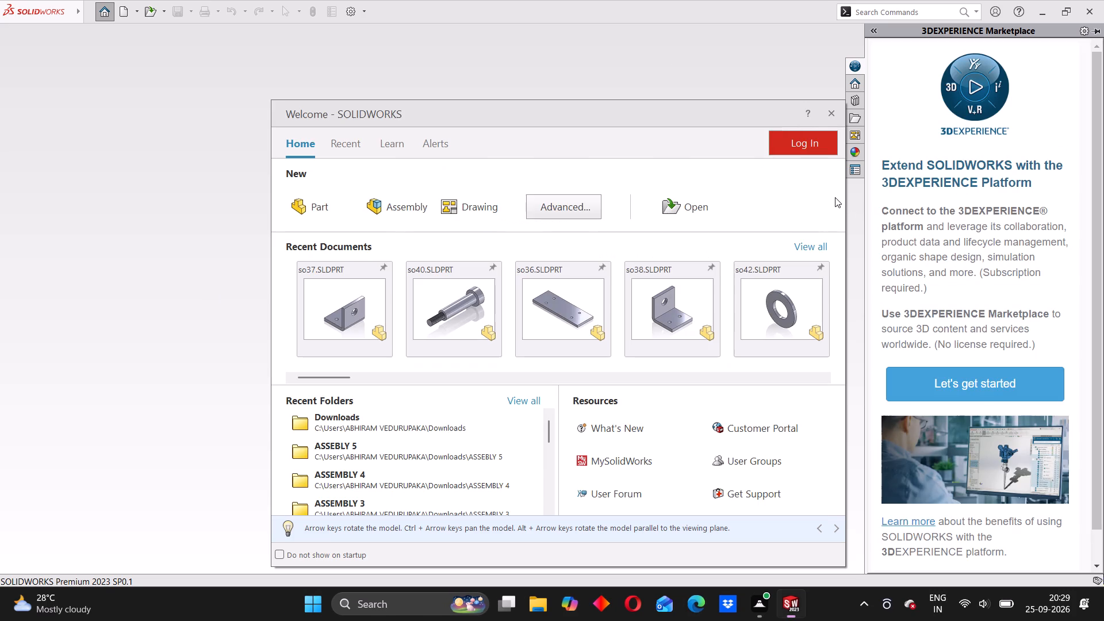
click(321, 212)
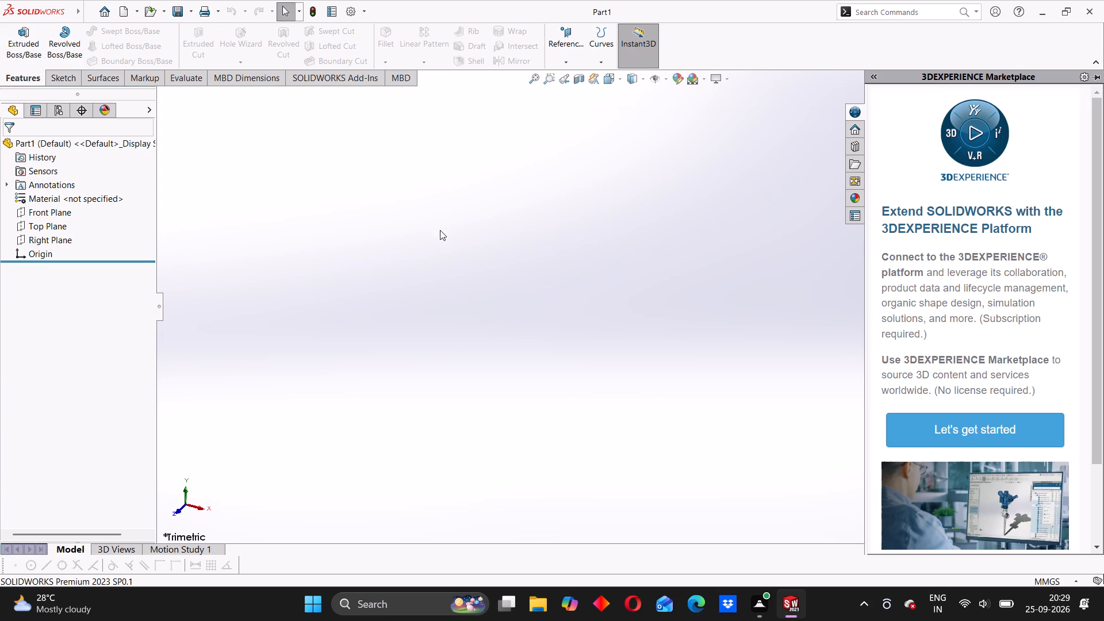
Start a new sketch on the Front Plane of the empty part.
click(38, 214)
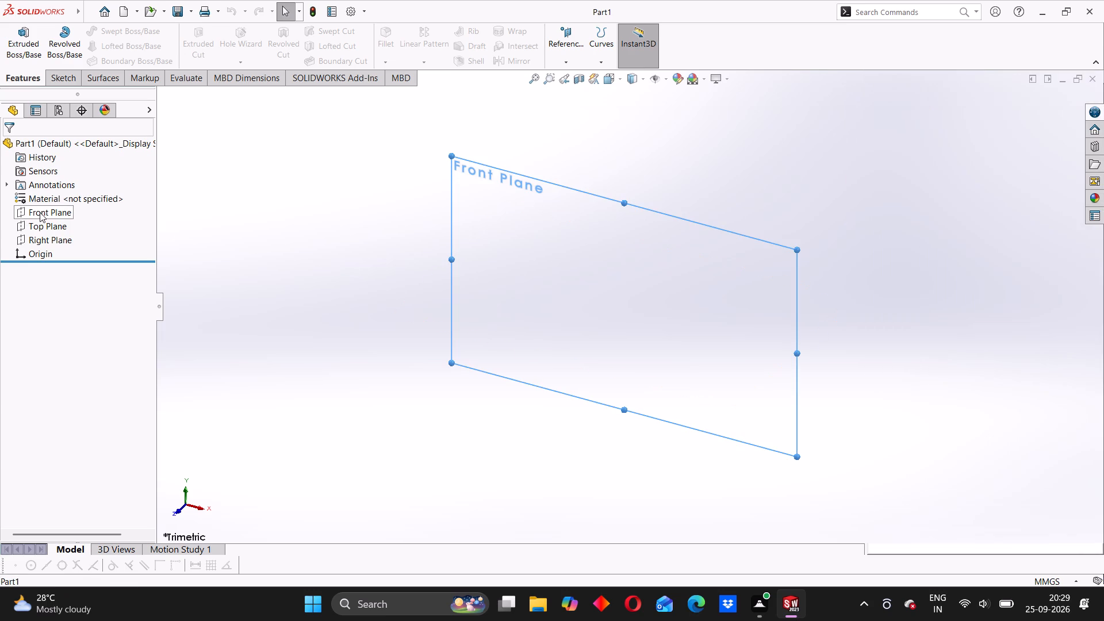
click(44, 195)
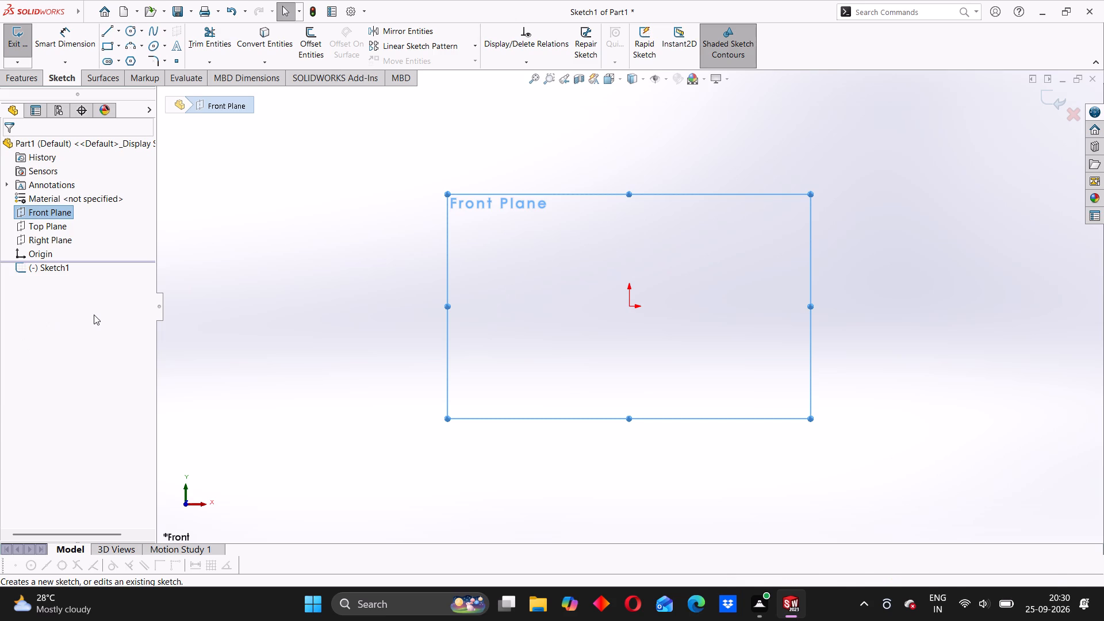
click(501, 164)
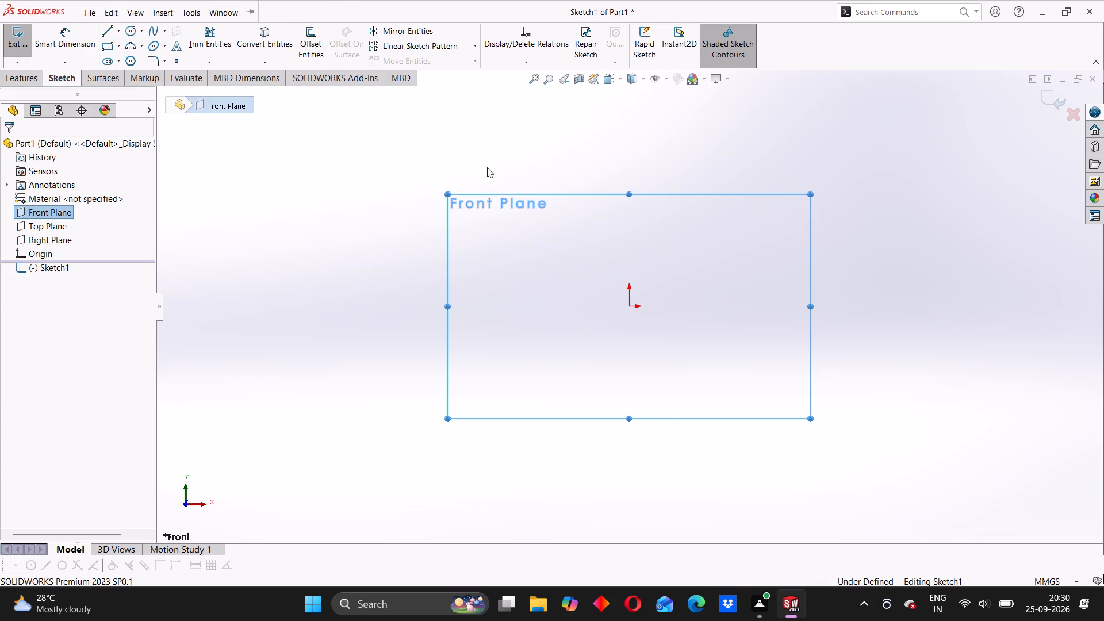
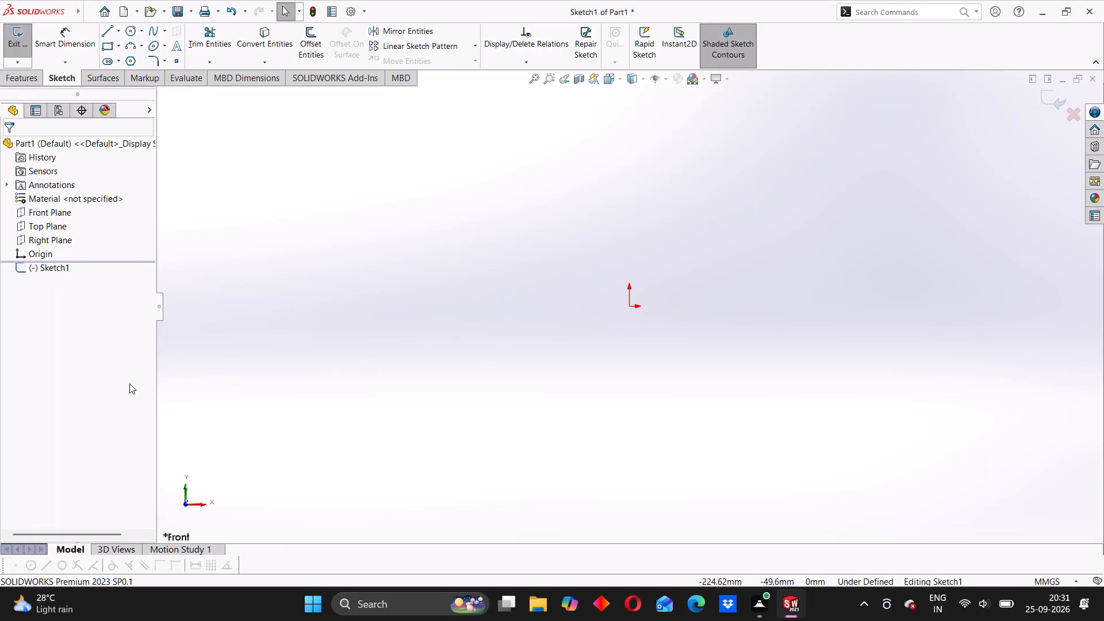
Sketch a vertical construction centerline about 148.5 mm long passing through the origin.
click(42, 216)
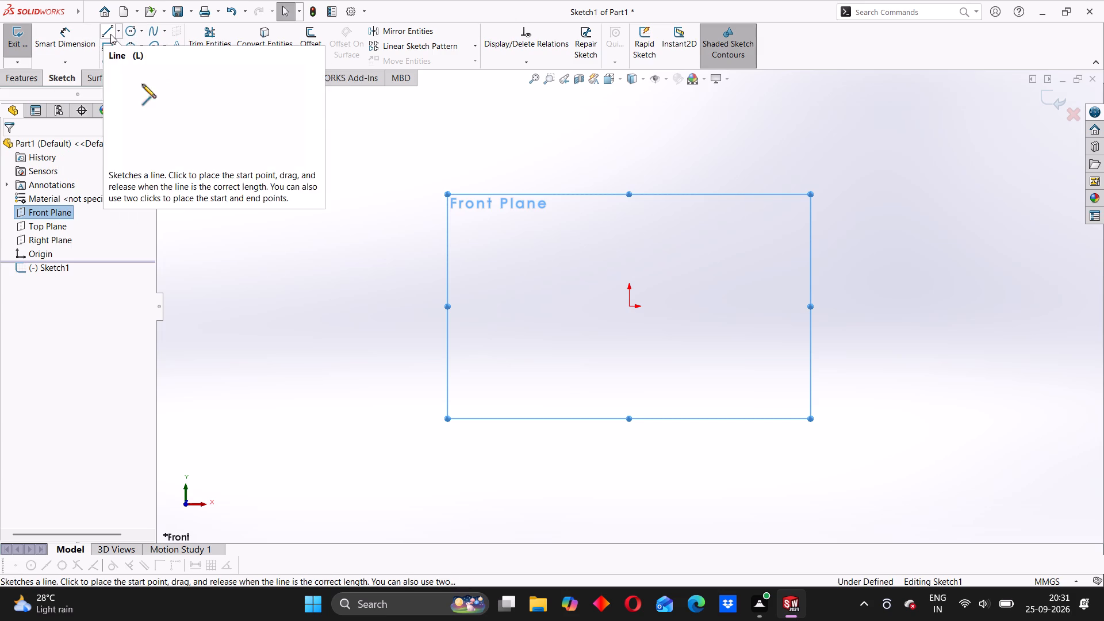
click(110, 34)
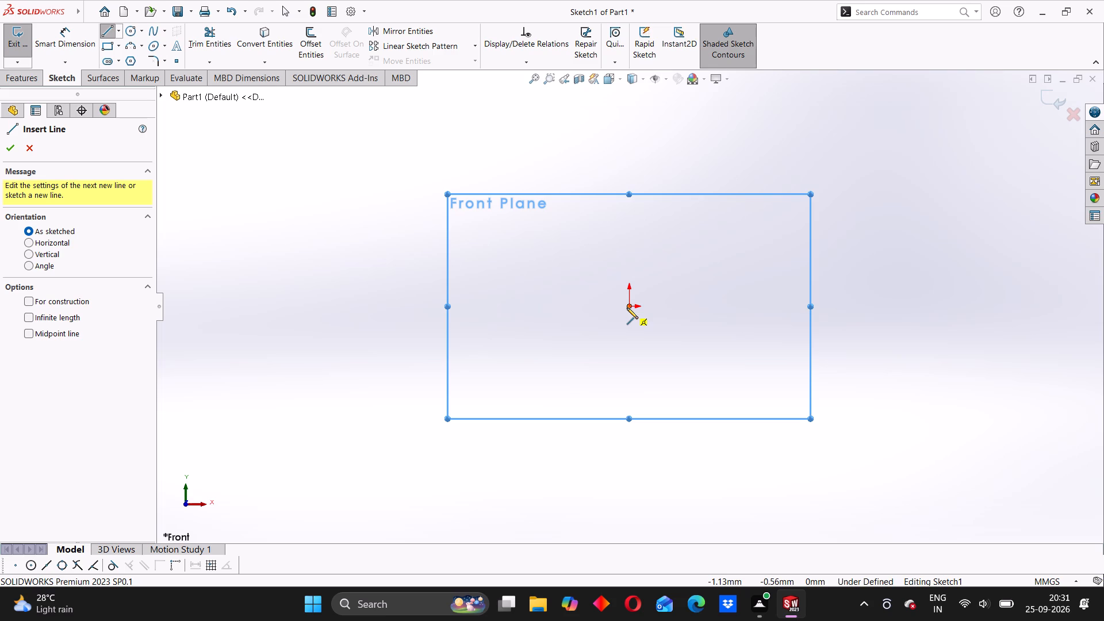
click(121, 33)
click(132, 53)
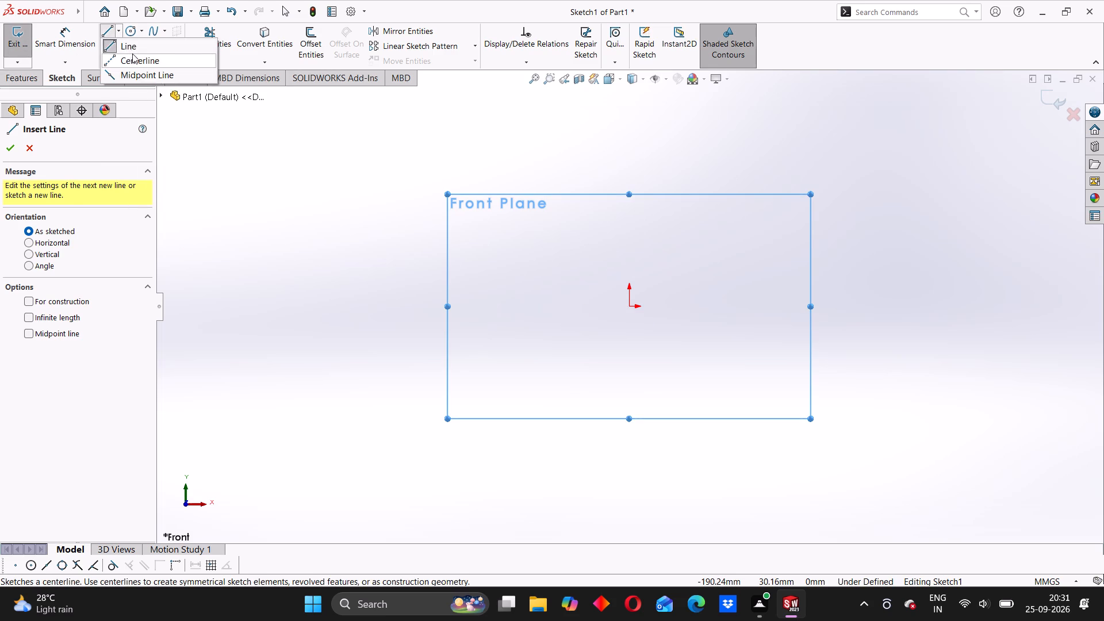
click(626, 164)
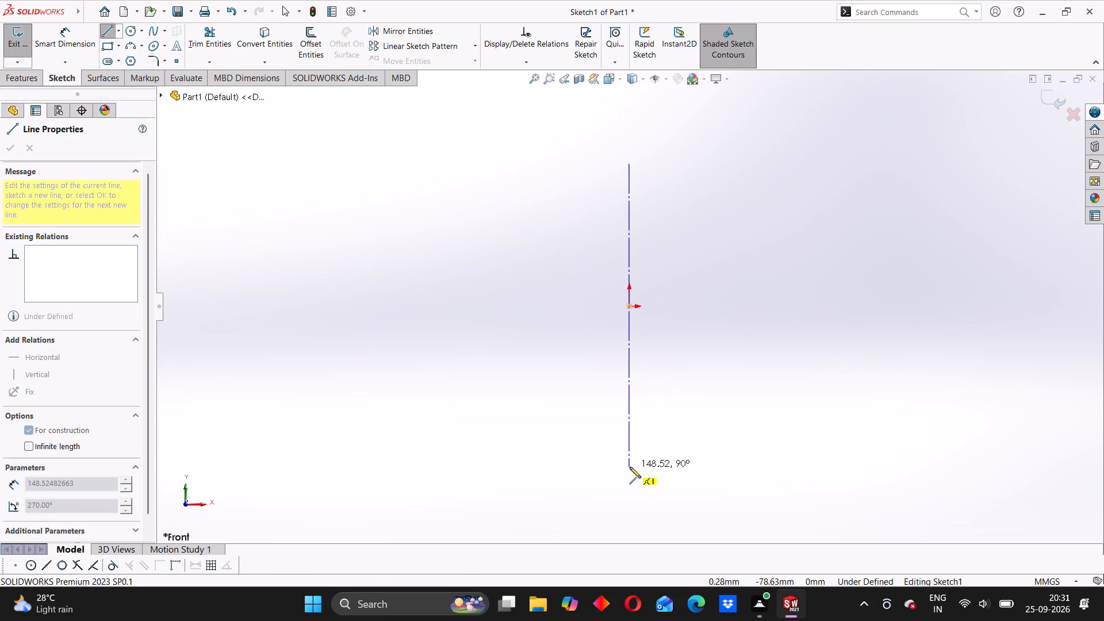
click(630, 467)
right_click(460, 235)
click(486, 242)
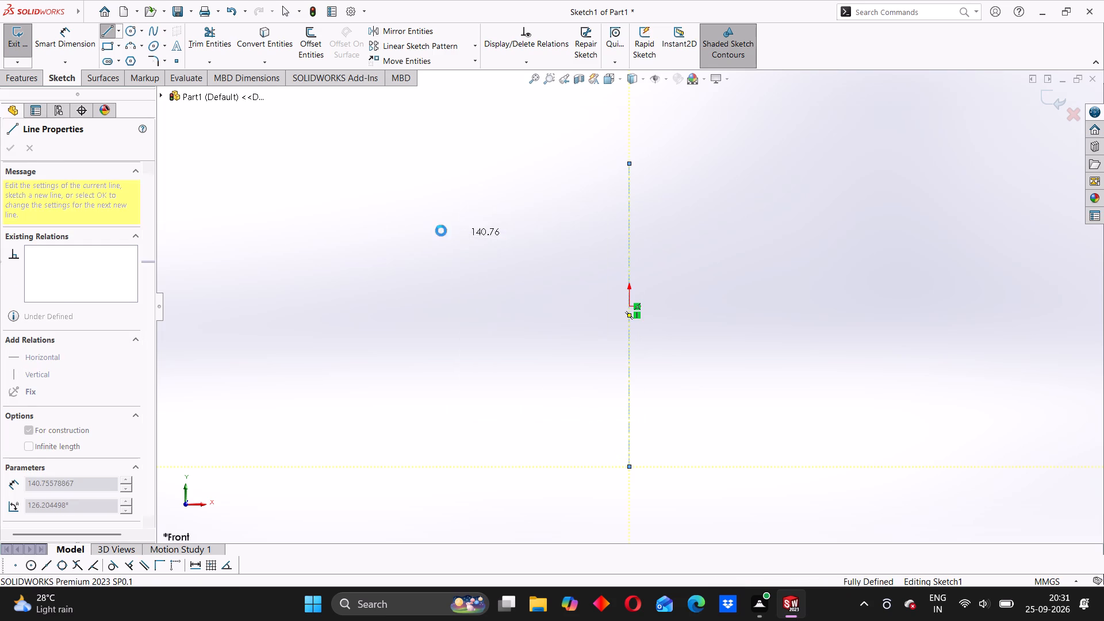
Sketch the left half-profile from the centerline: about 25 mm top line, slanted leg, short foot step, about 24.5 mm wide flange and tall outer vertical.
click(113, 31)
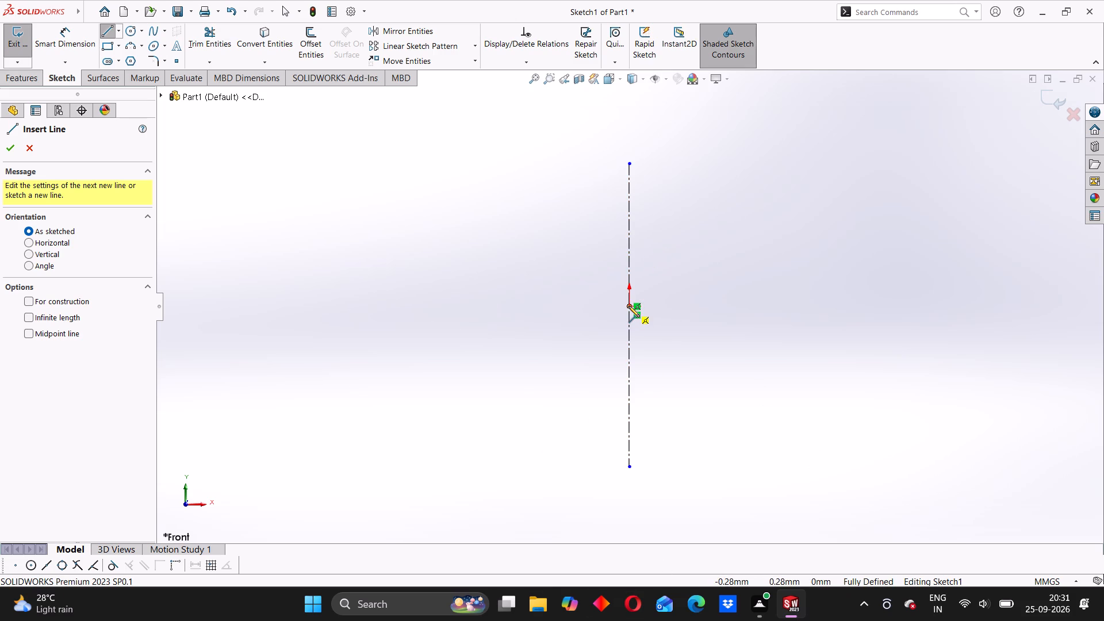
click(628, 230)
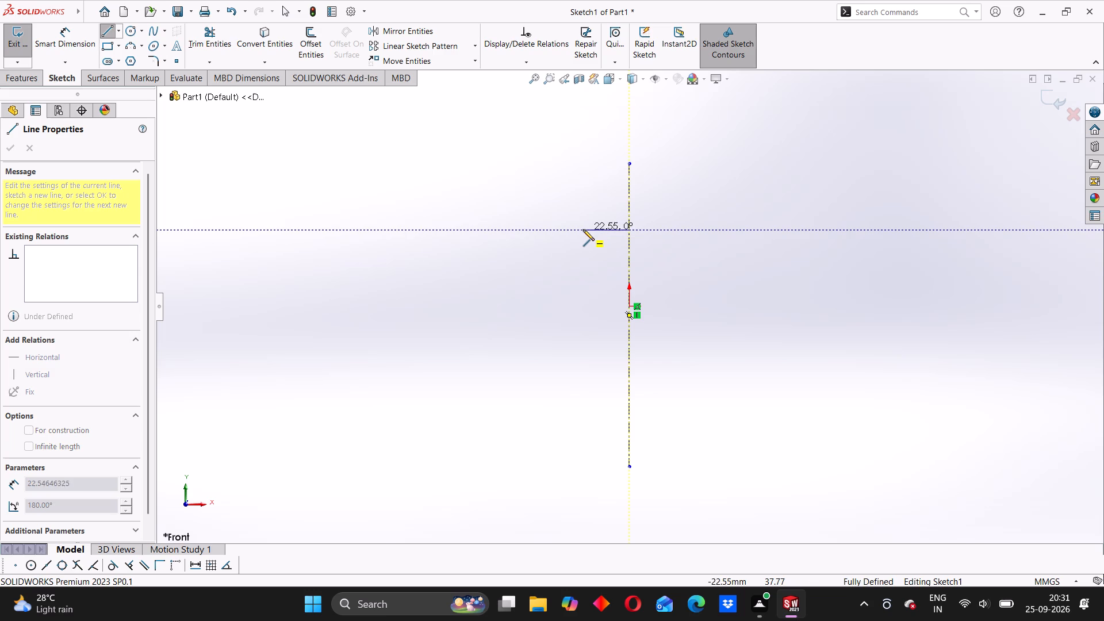
click(578, 229)
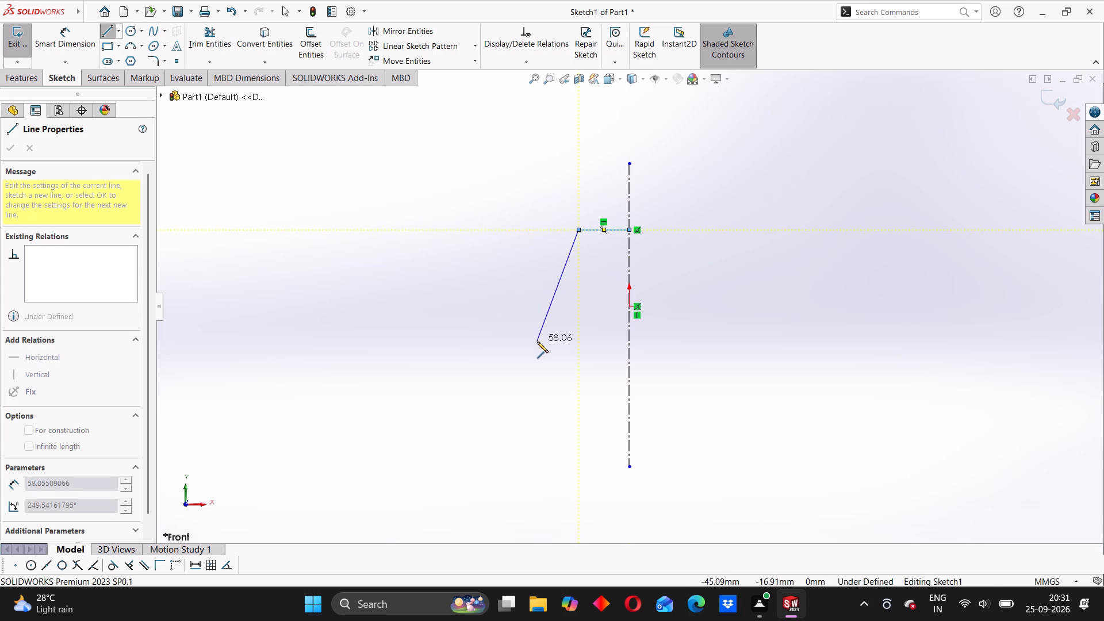
click(535, 352)
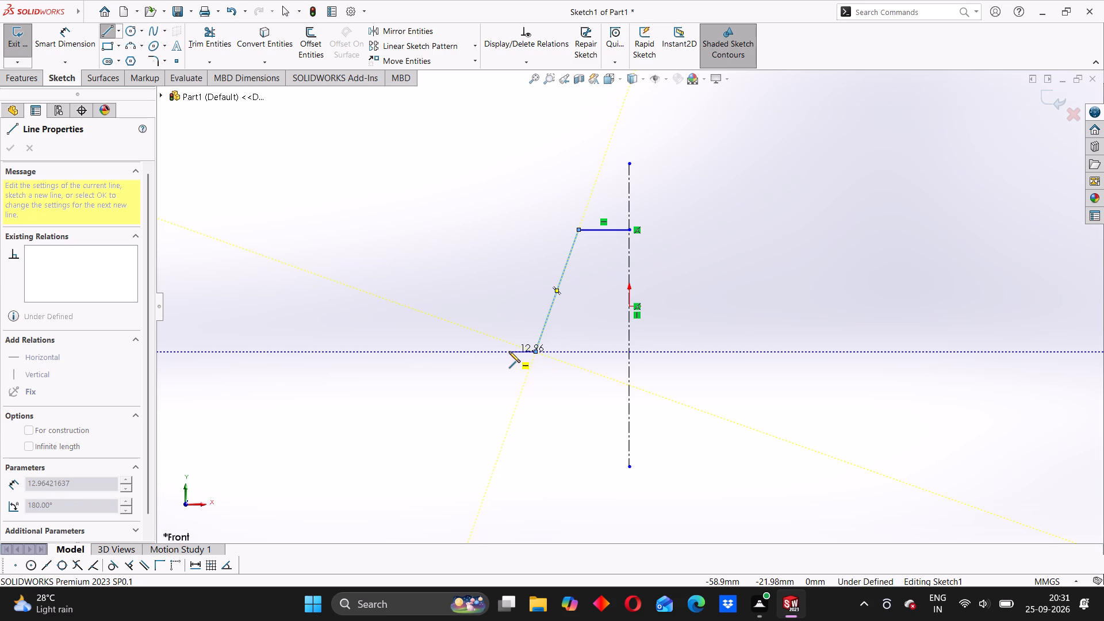
click(509, 351)
click(508, 339)
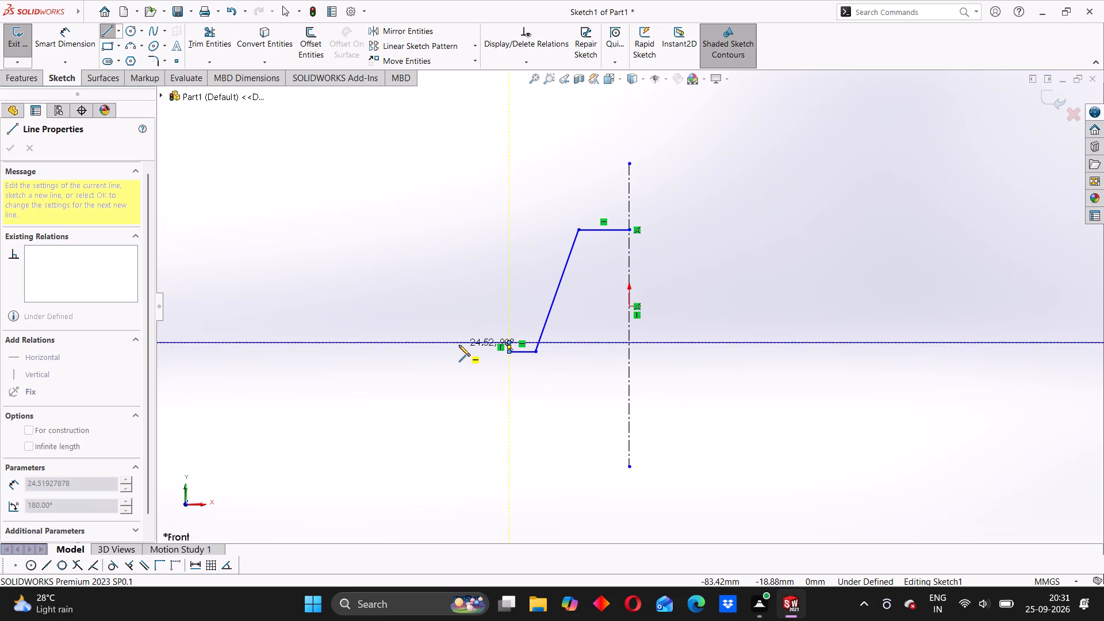
click(459, 344)
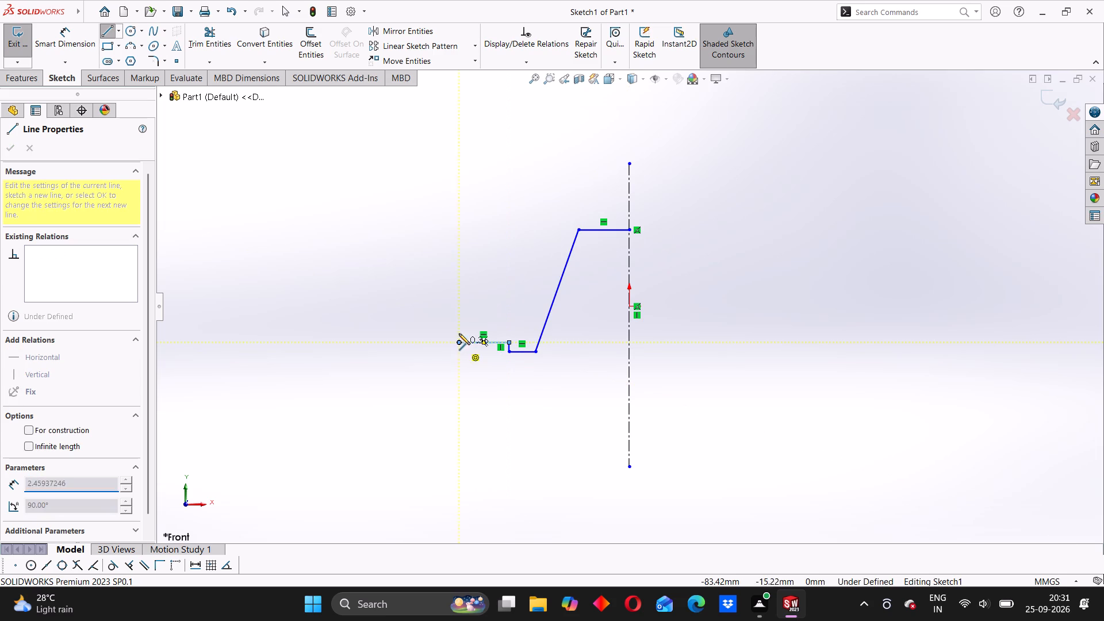
click(459, 315)
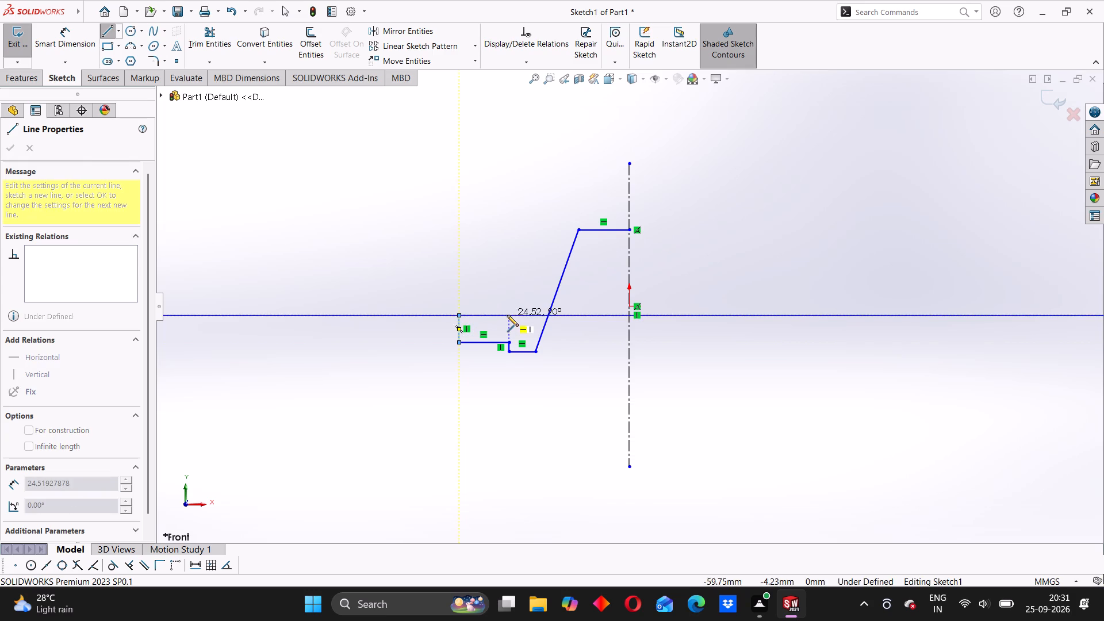
click(507, 315)
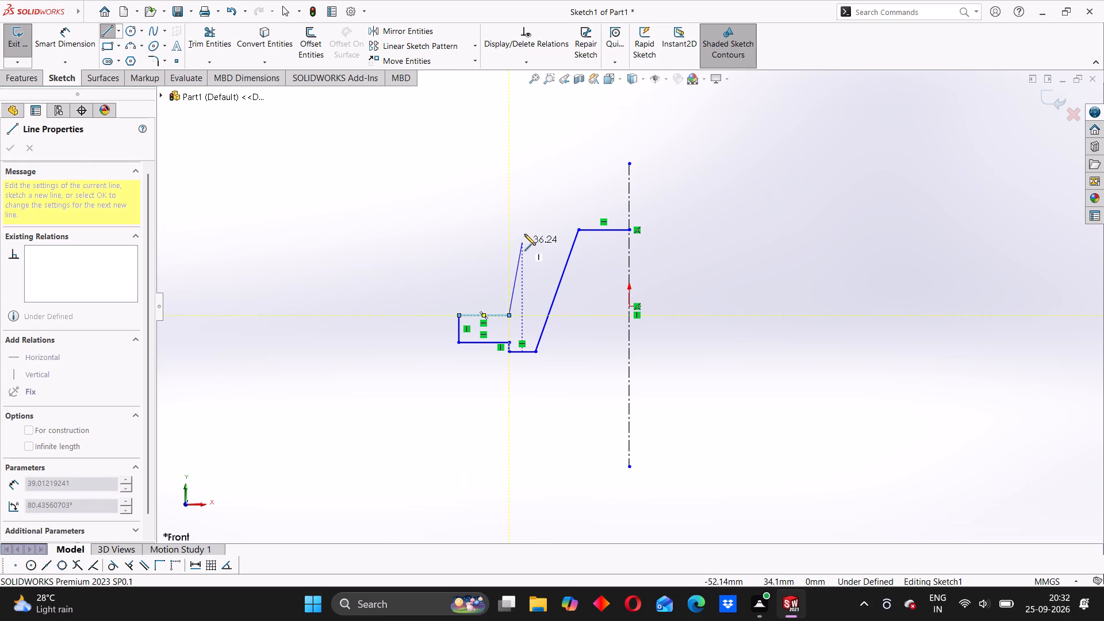
click(508, 151)
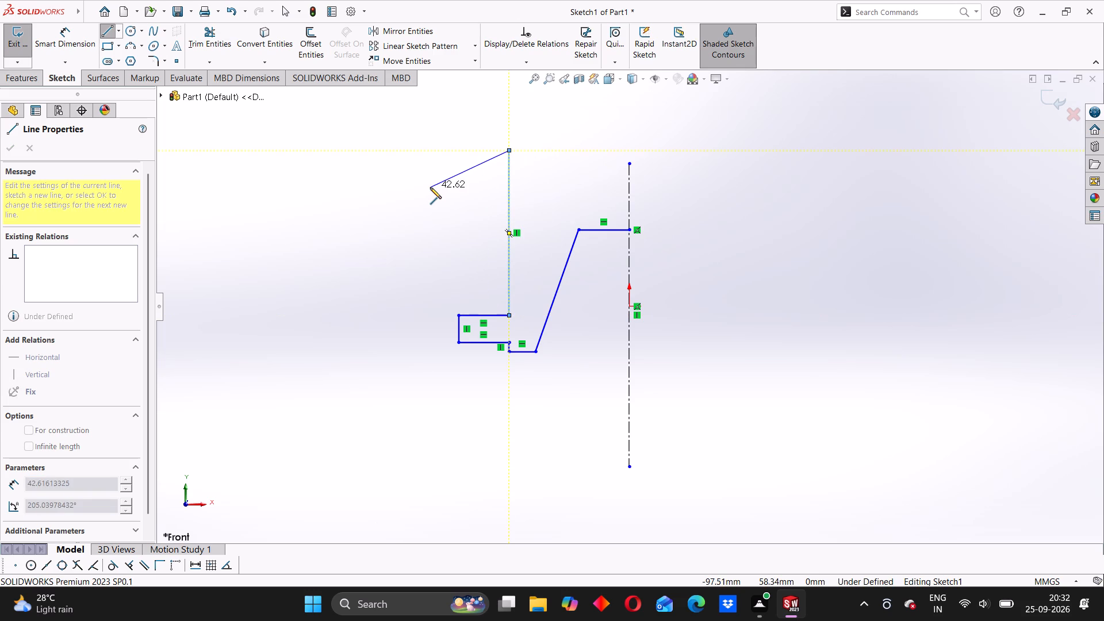
right_click(375, 175)
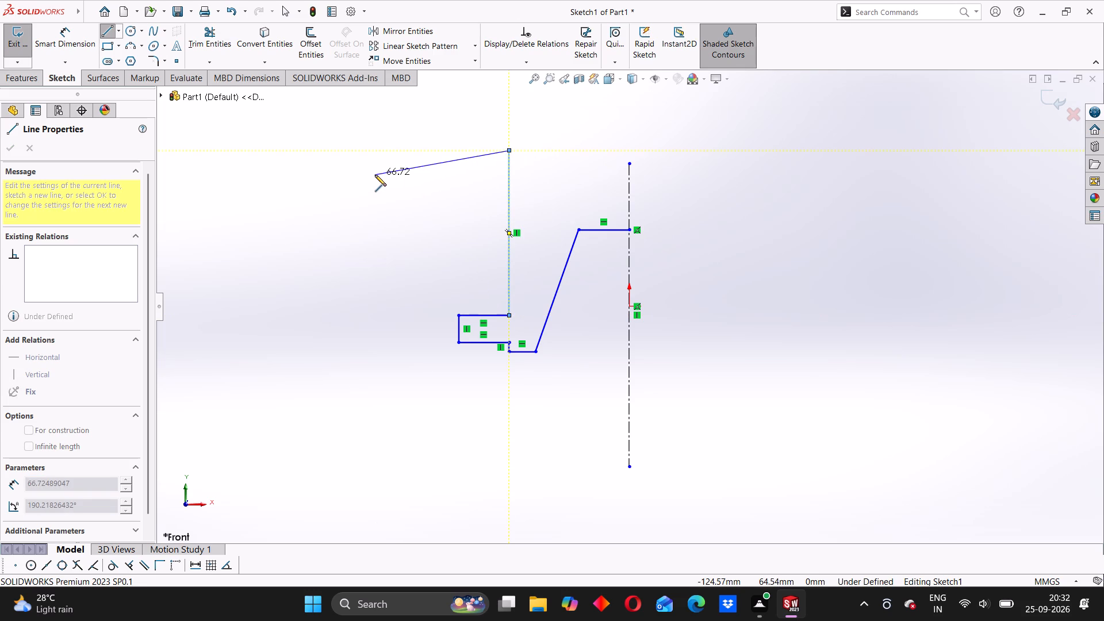
click(394, 179)
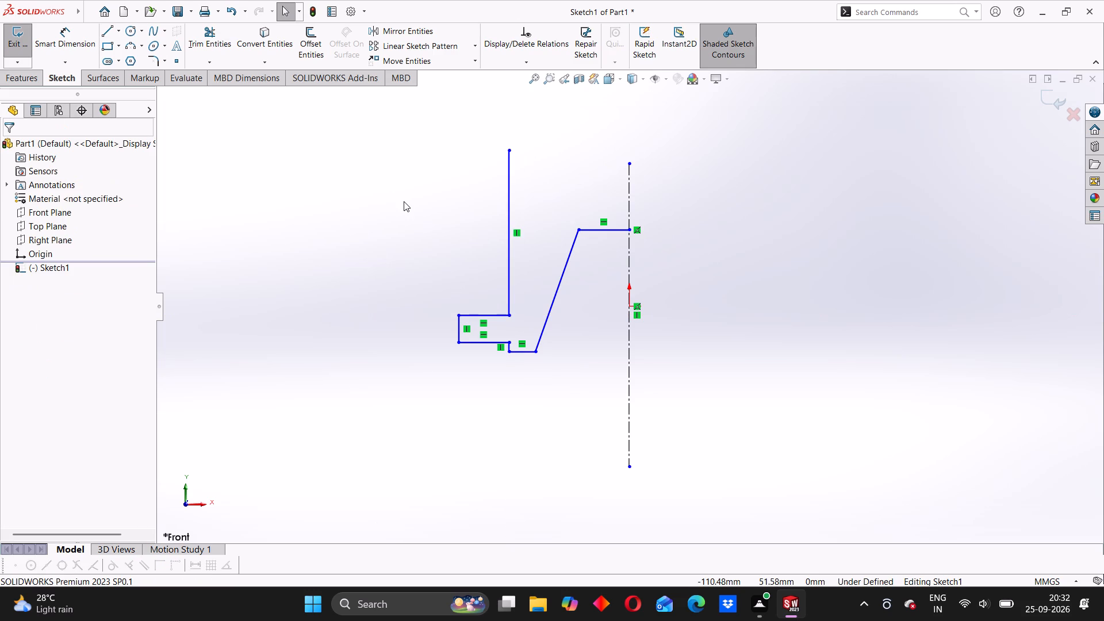
Dimension the top corner of the slanted leg 12 mm from the centerline.
click(52, 33)
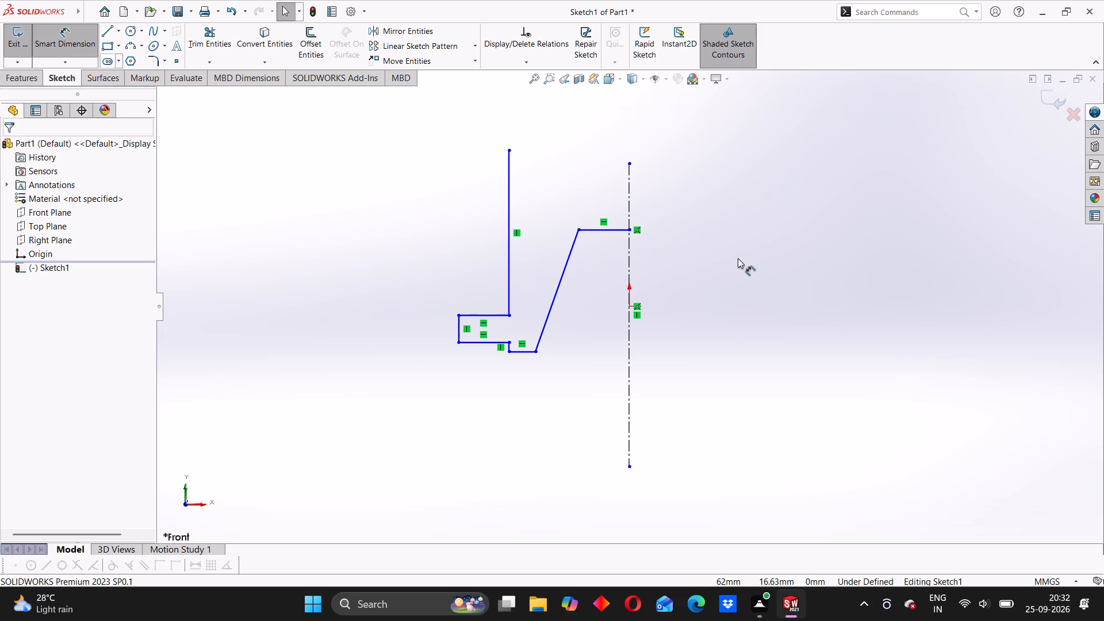
click(580, 229)
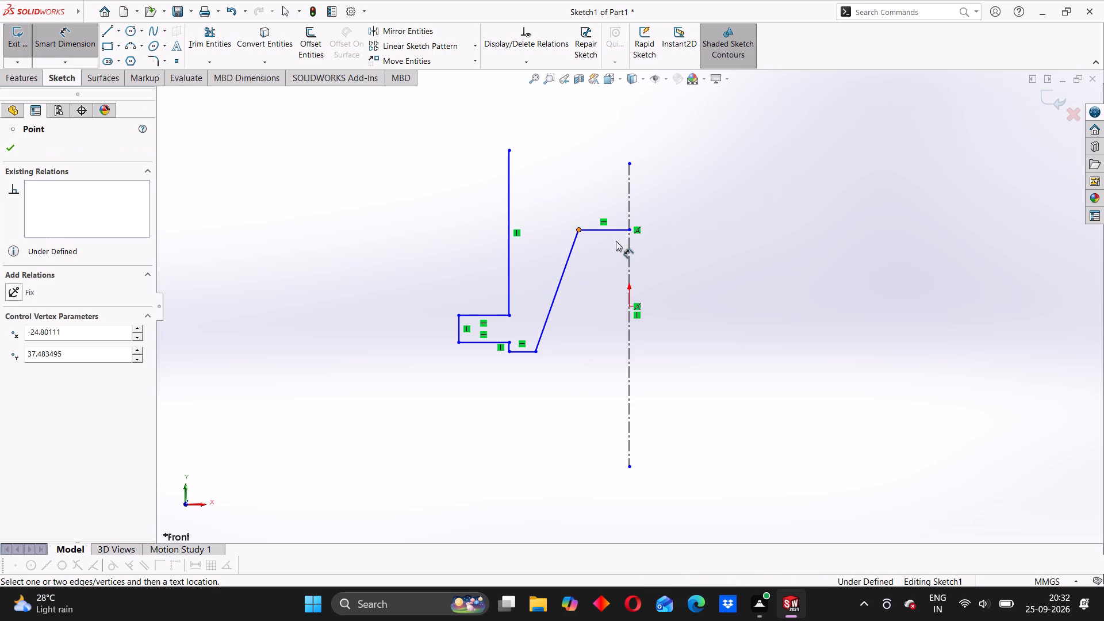
click(628, 244)
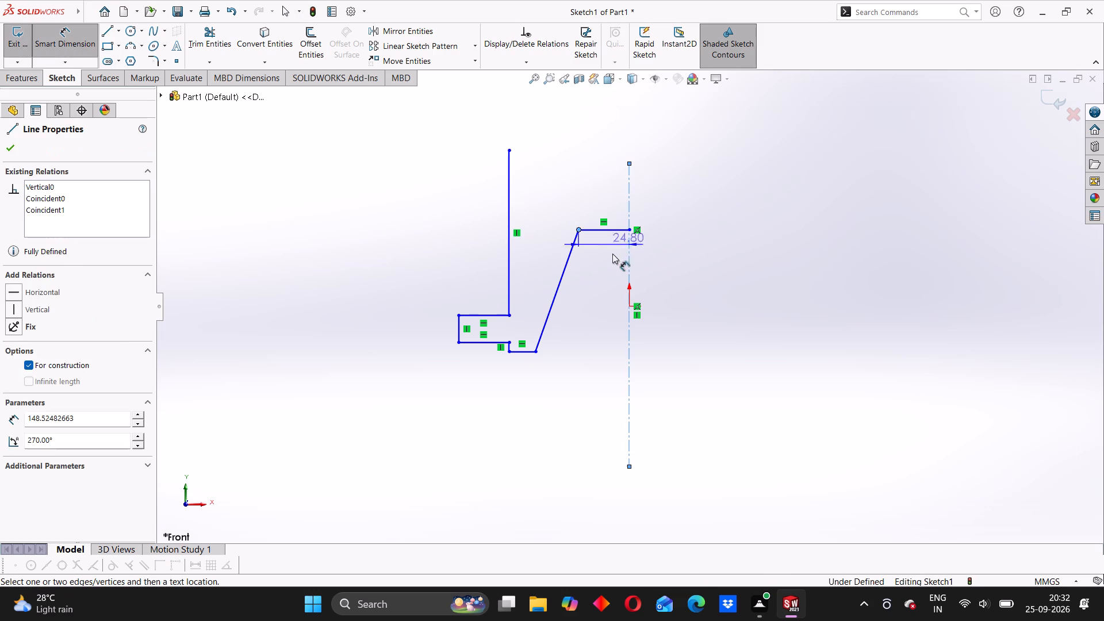
click(599, 277)
text(12)
key(Return)
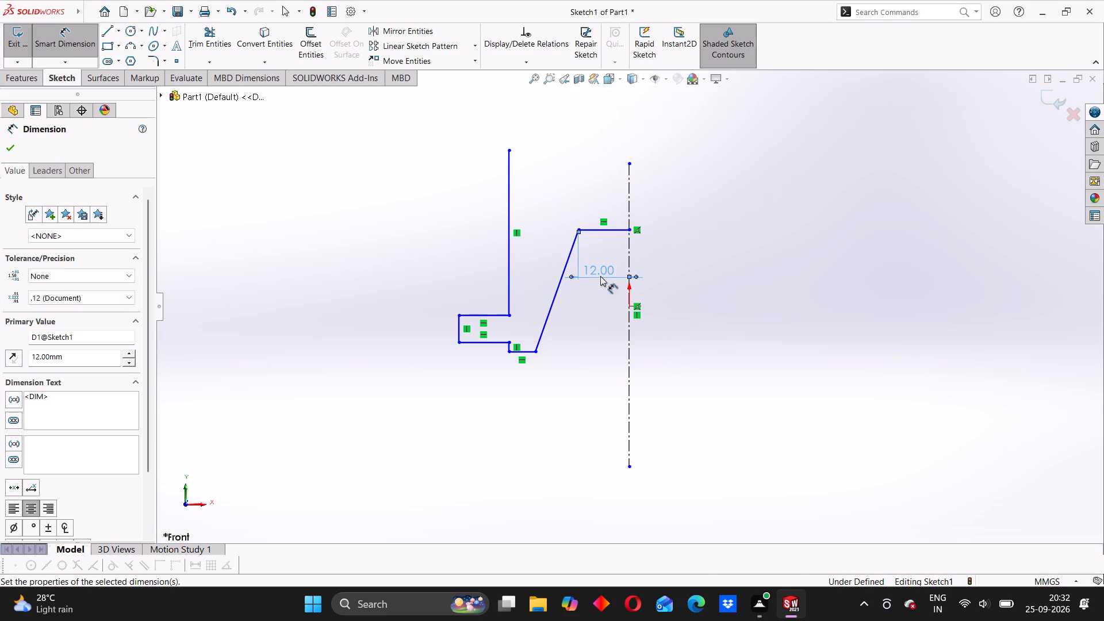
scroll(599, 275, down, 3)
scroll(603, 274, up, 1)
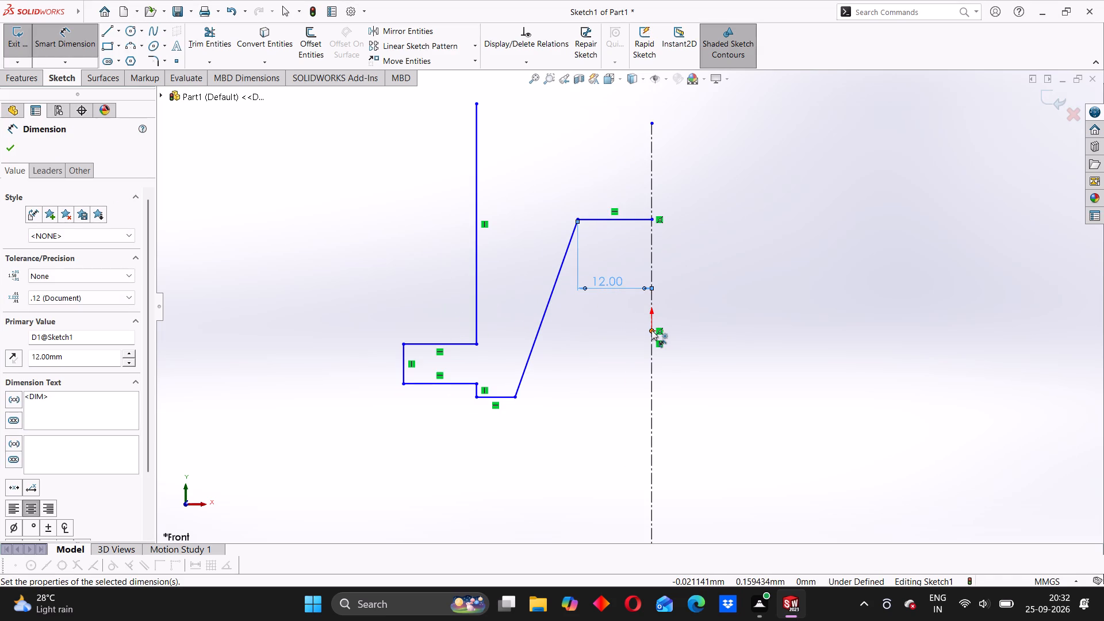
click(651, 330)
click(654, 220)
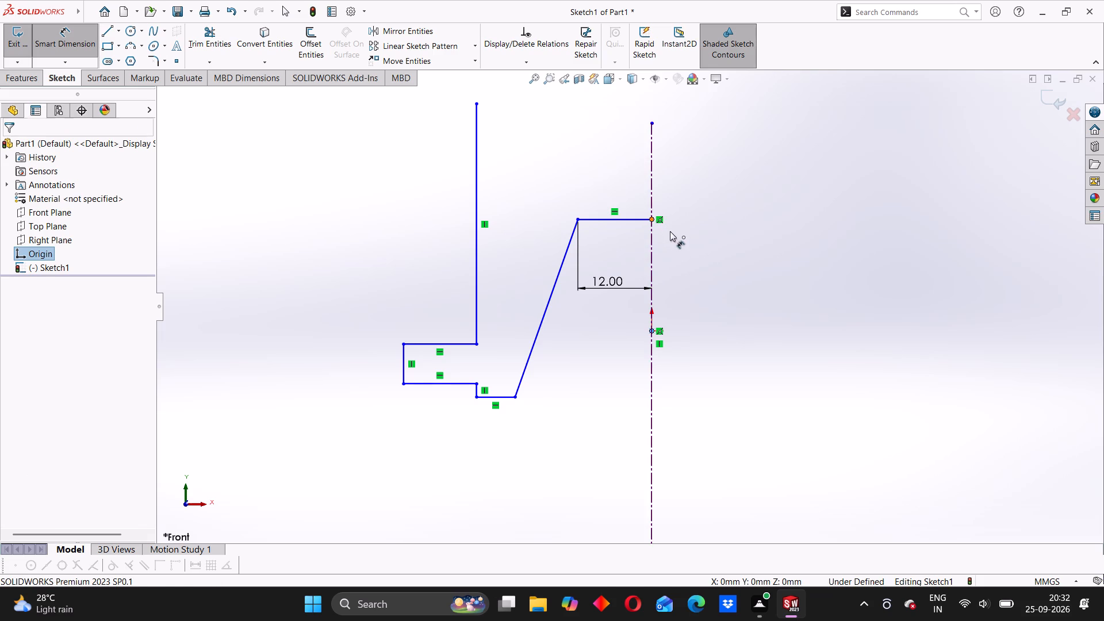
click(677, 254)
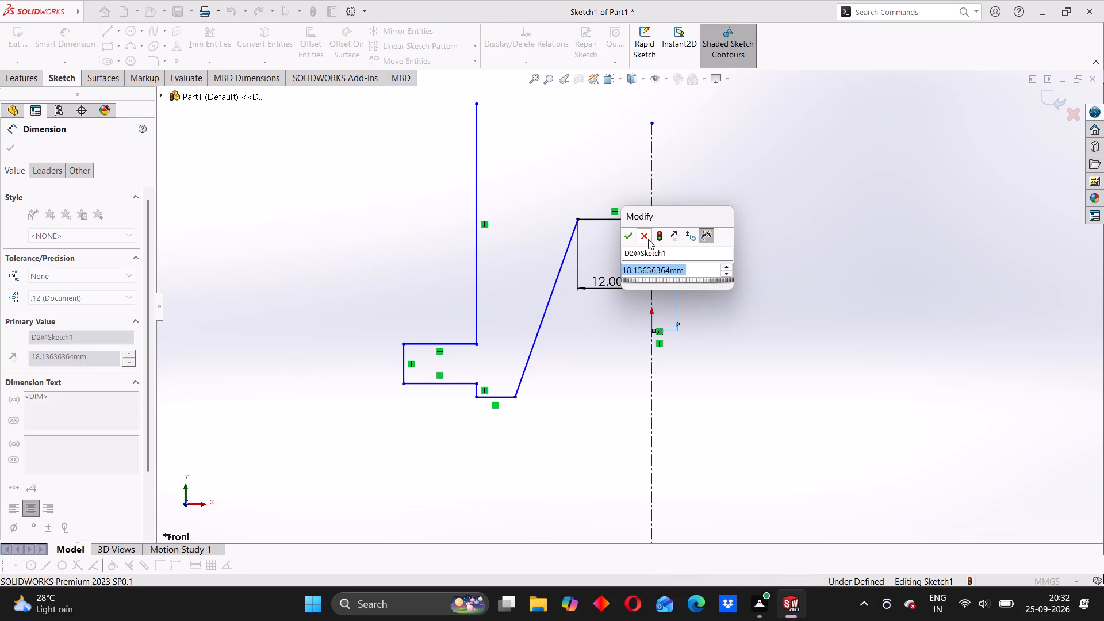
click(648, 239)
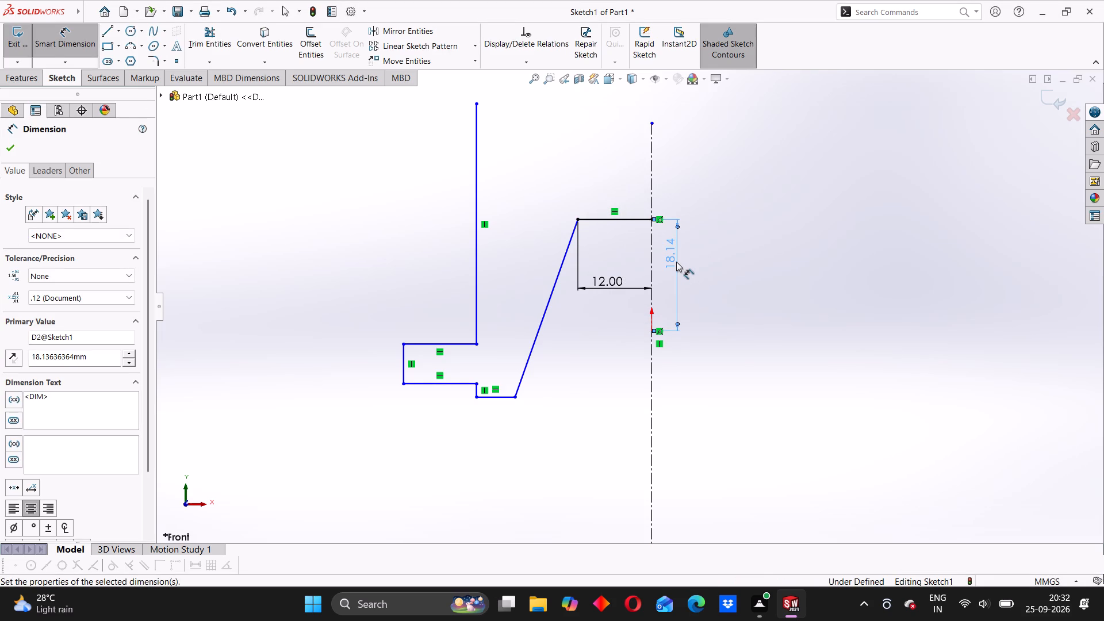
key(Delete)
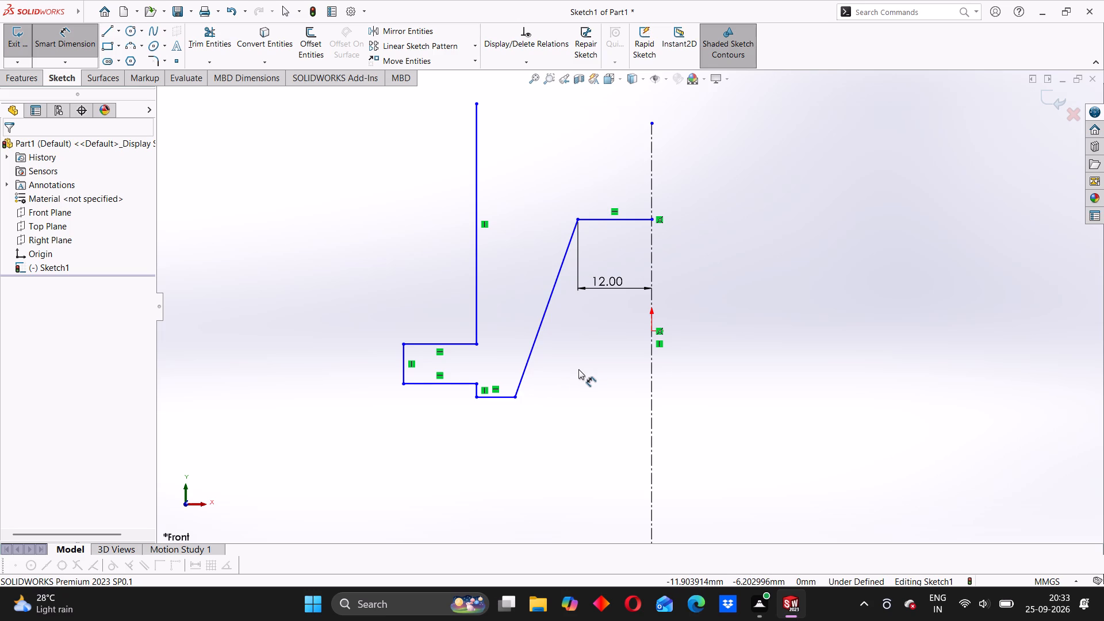
Dimension the lower endpoint of the slanted leg 20 mm from the centerline.
click(514, 396)
click(651, 400)
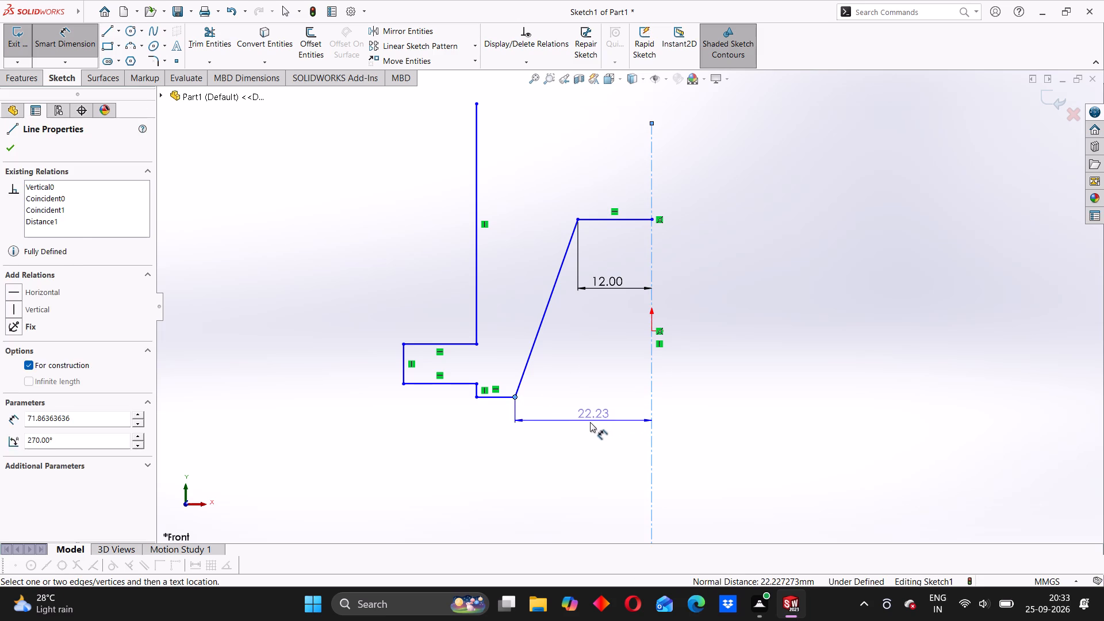
click(590, 424)
text(20)
key(Return)
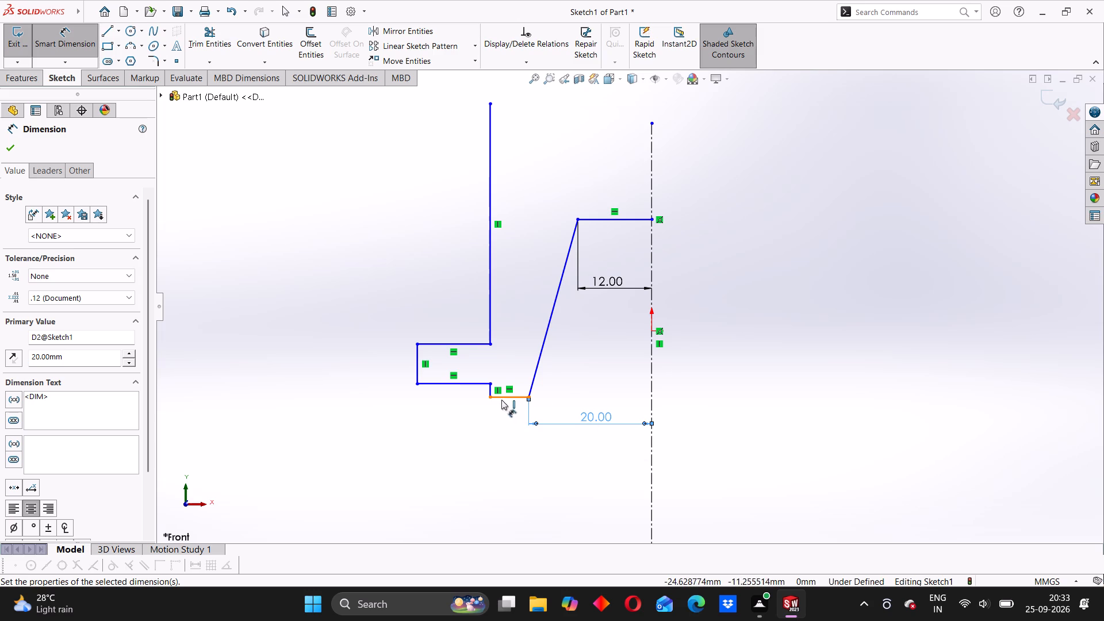
Replace the lower endpoint's centerline dimension with a 20 mm horizontal dimension measured from the origin.
scroll(584, 311, up, 3)
scroll(616, 323, down, 2)
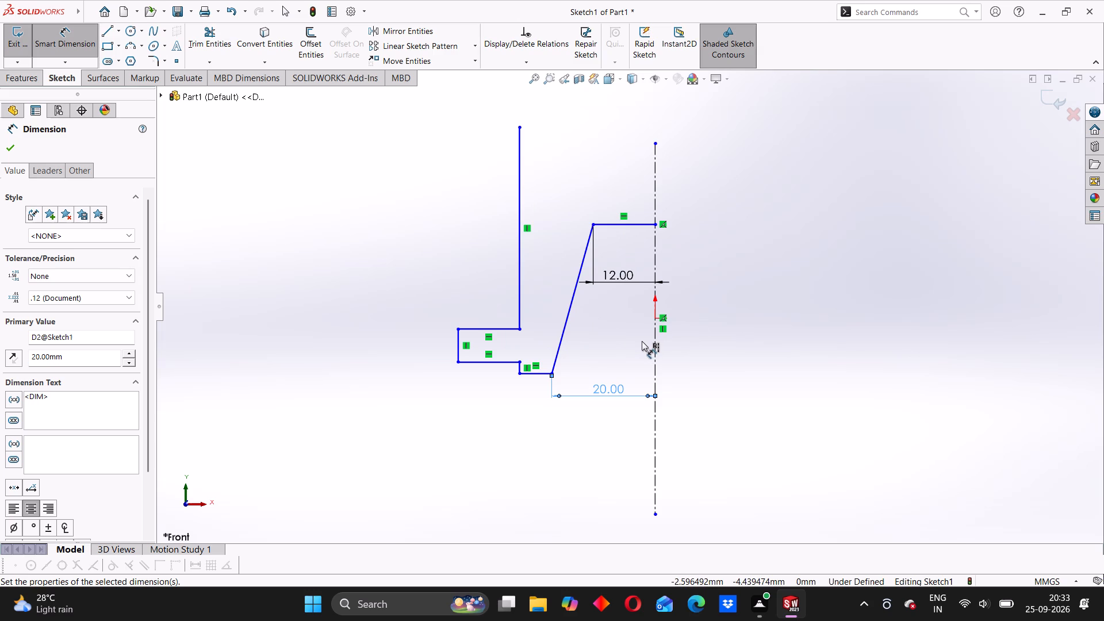
key(Delete)
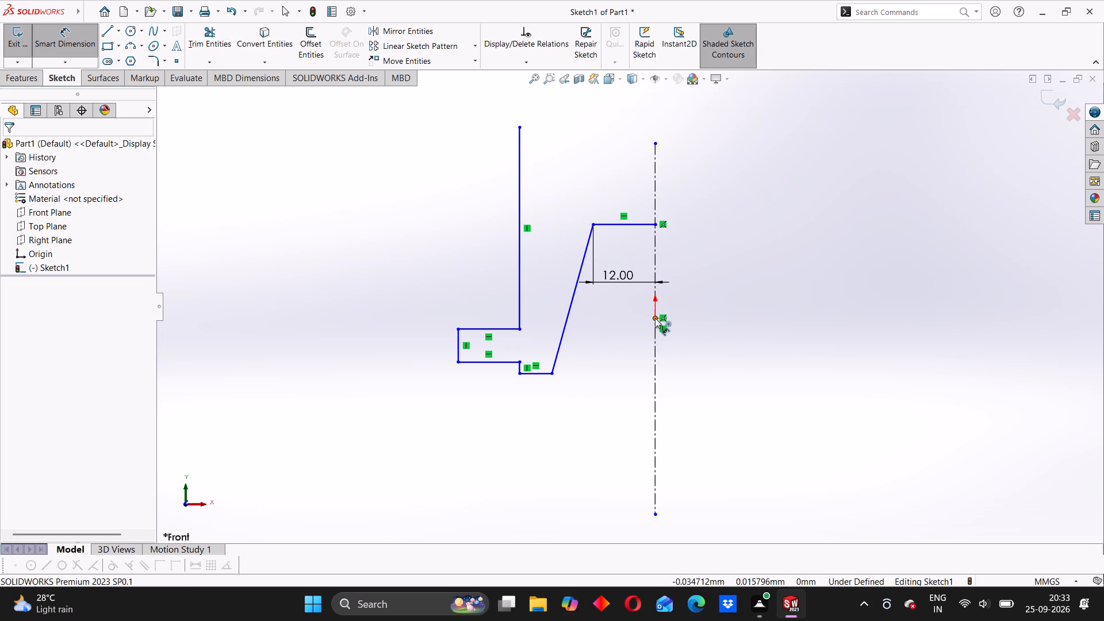
click(655, 318)
click(550, 374)
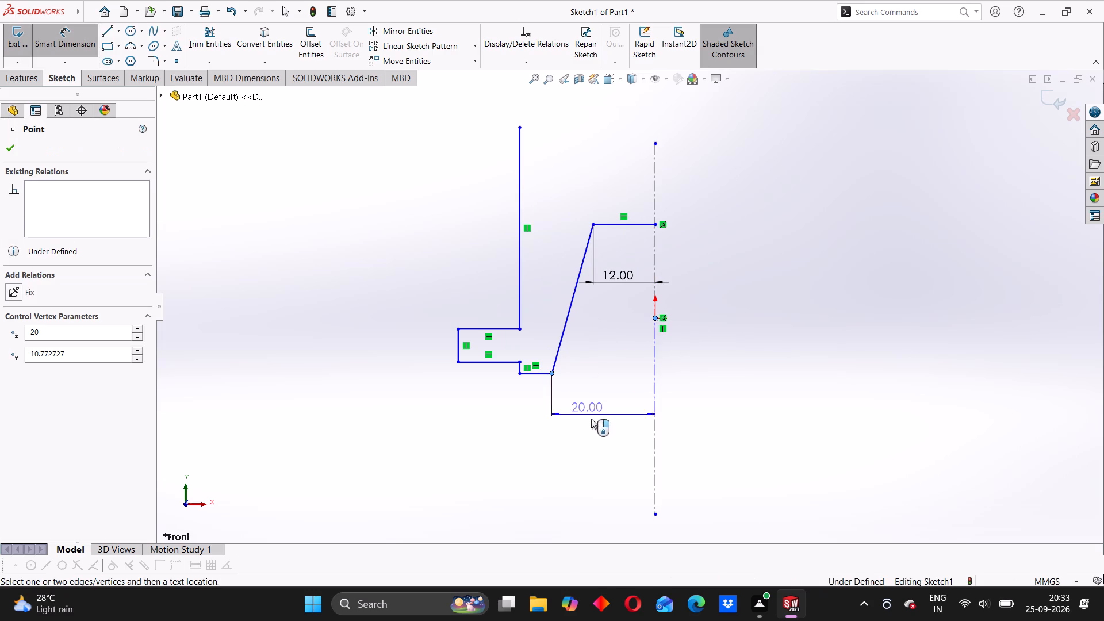
click(594, 421)
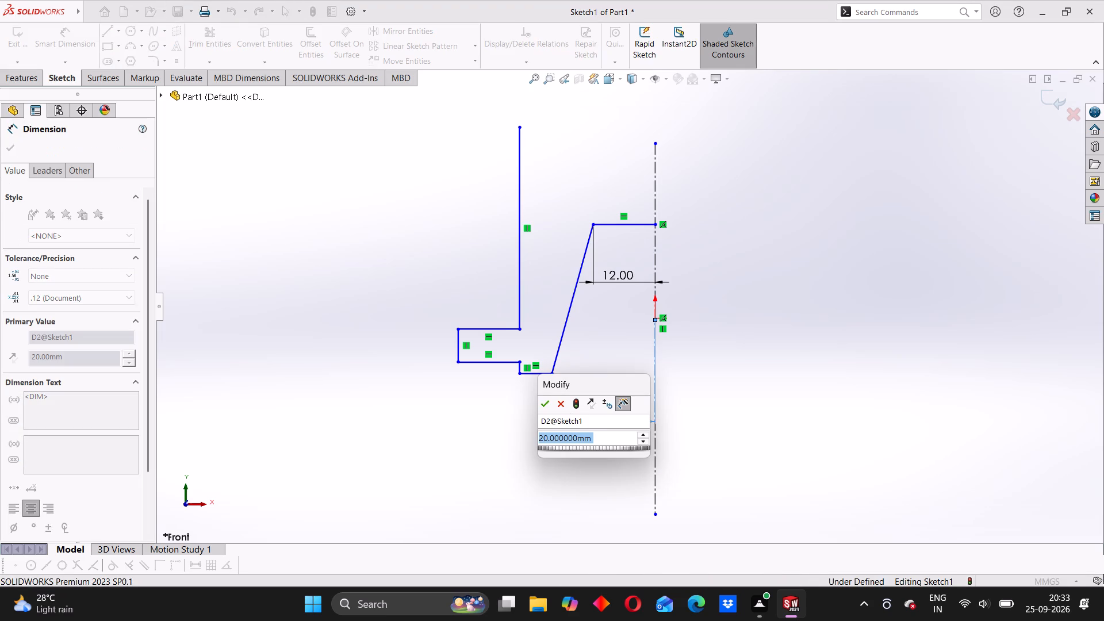
click(547, 401)
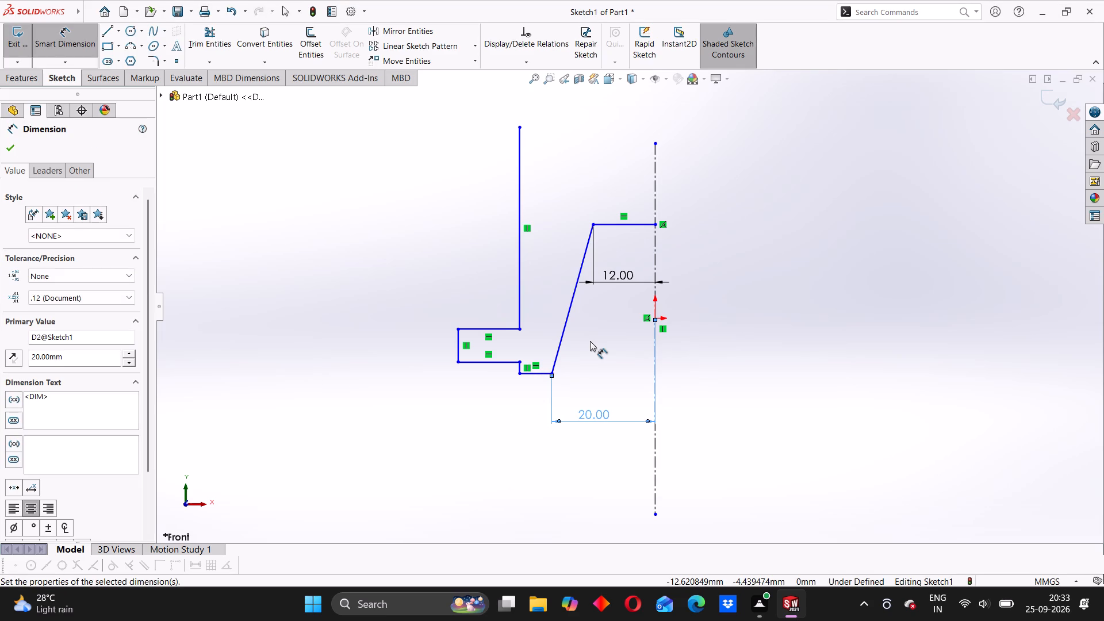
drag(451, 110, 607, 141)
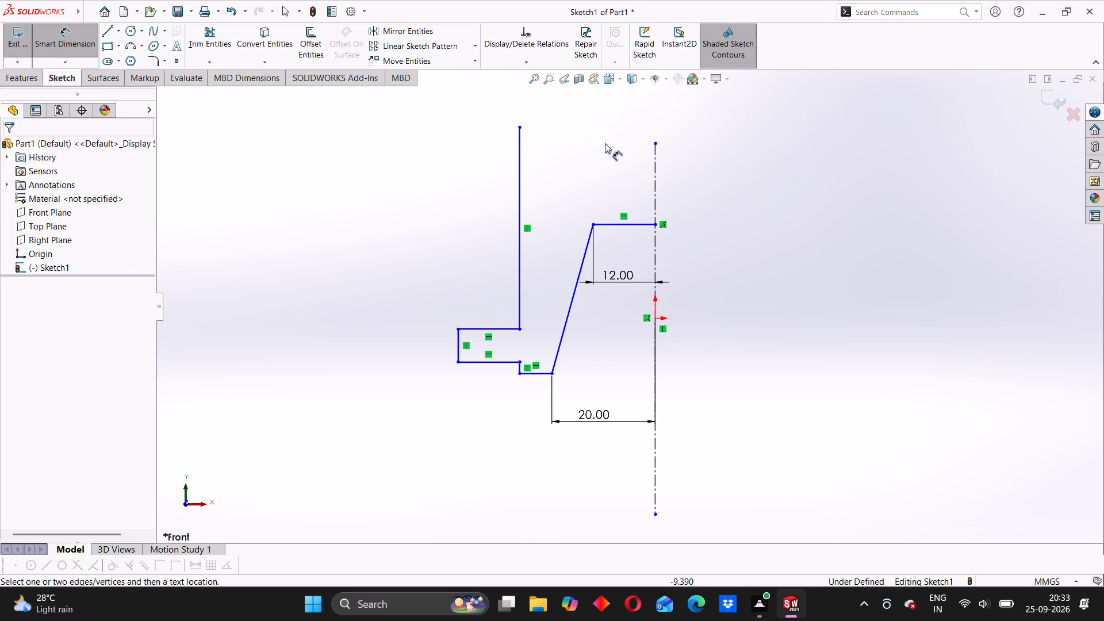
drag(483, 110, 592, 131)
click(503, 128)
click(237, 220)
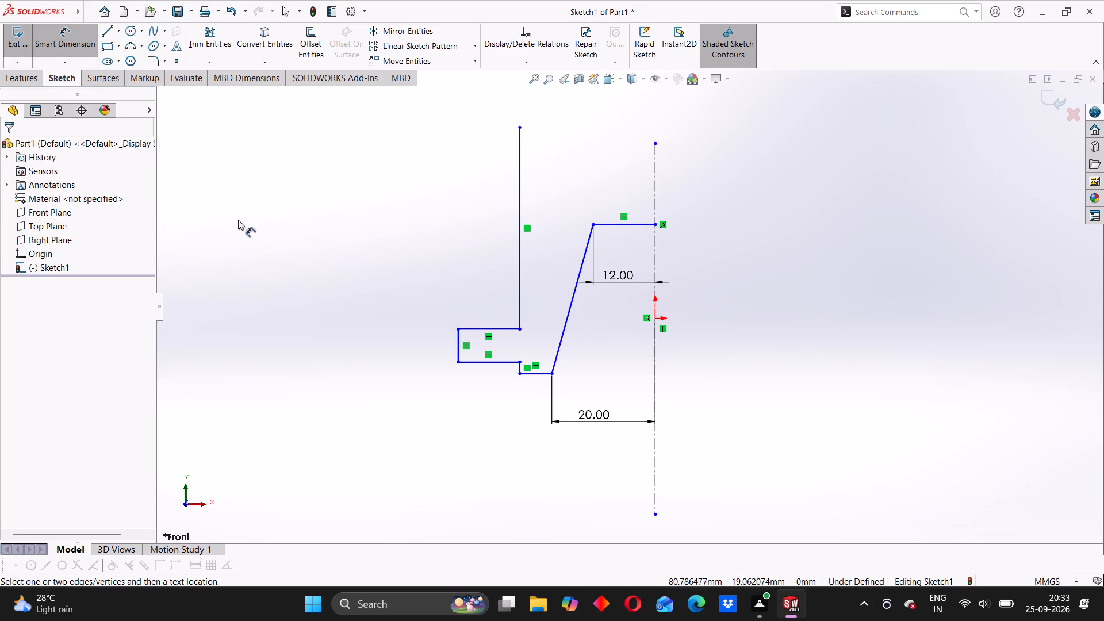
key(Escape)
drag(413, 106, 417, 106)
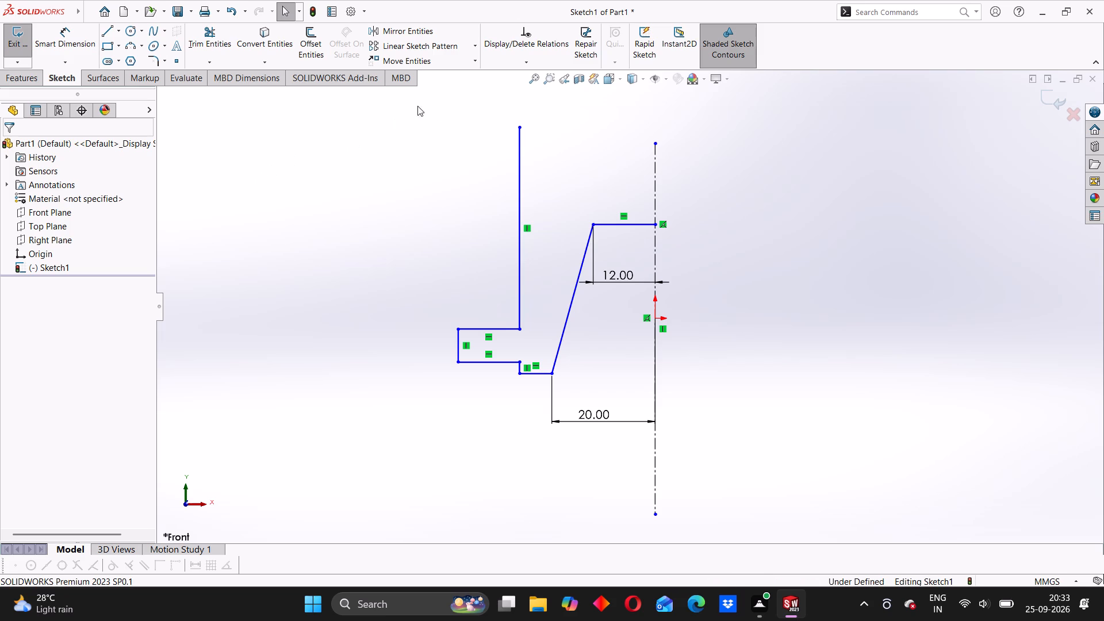
Delete the whole half-profile with its 12 mm and 20 mm dimensions, keeping only the vertical centerline.
drag(417, 106, 727, 450)
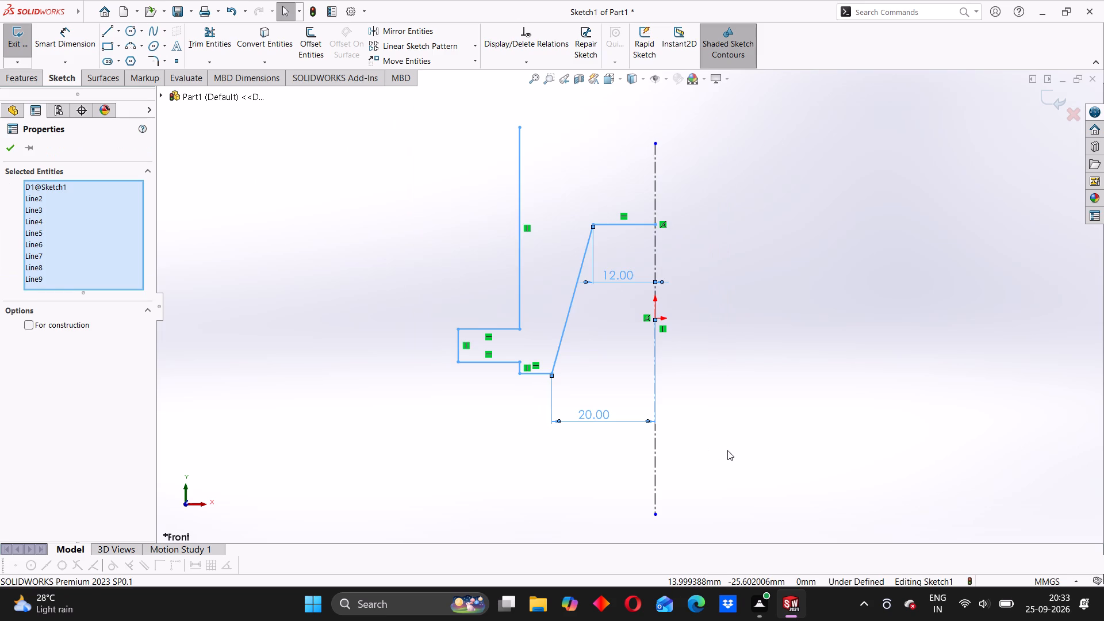
key(Delete)
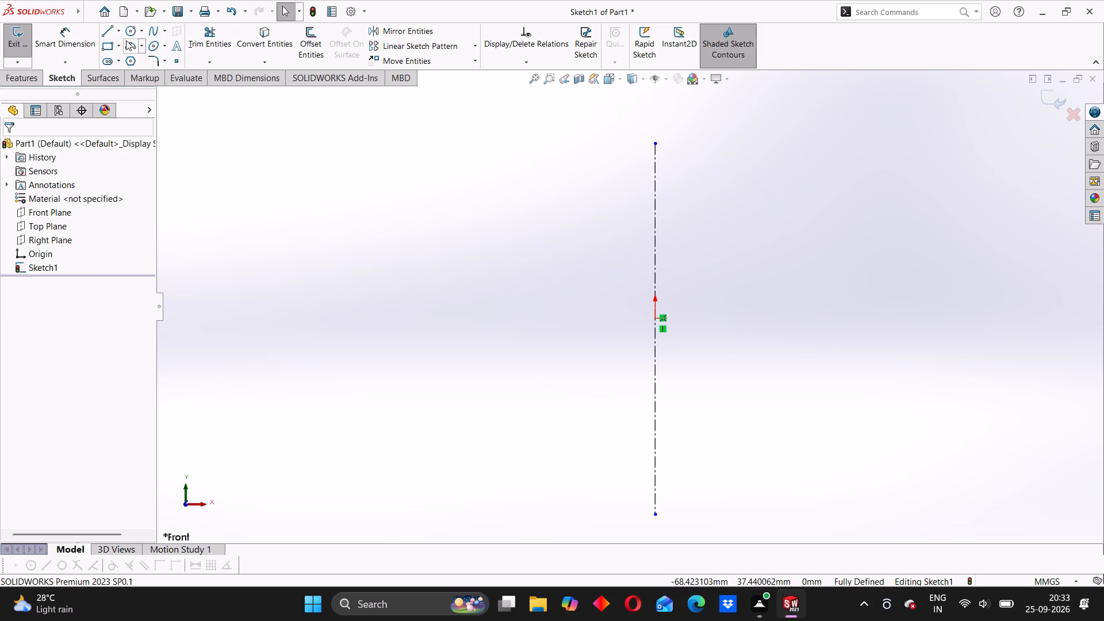
Sketch leftward from the origin: about 14 mm horizontal line, slanted leg down, short foot and step, about 7 mm flange underside, about 4.2 mm outer edge.
click(108, 30)
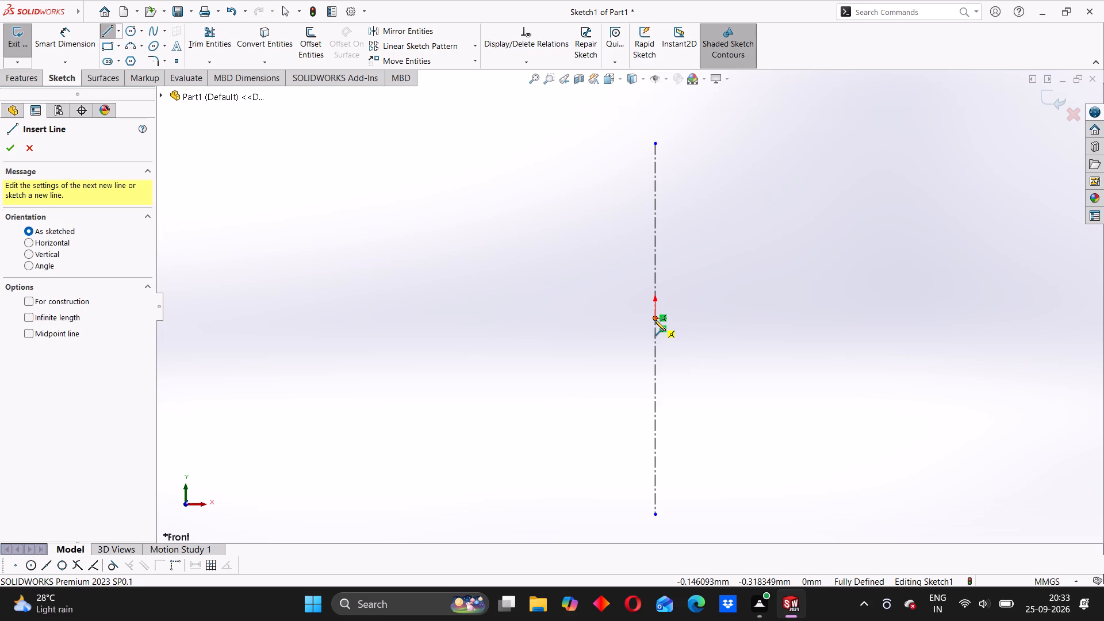
click(654, 320)
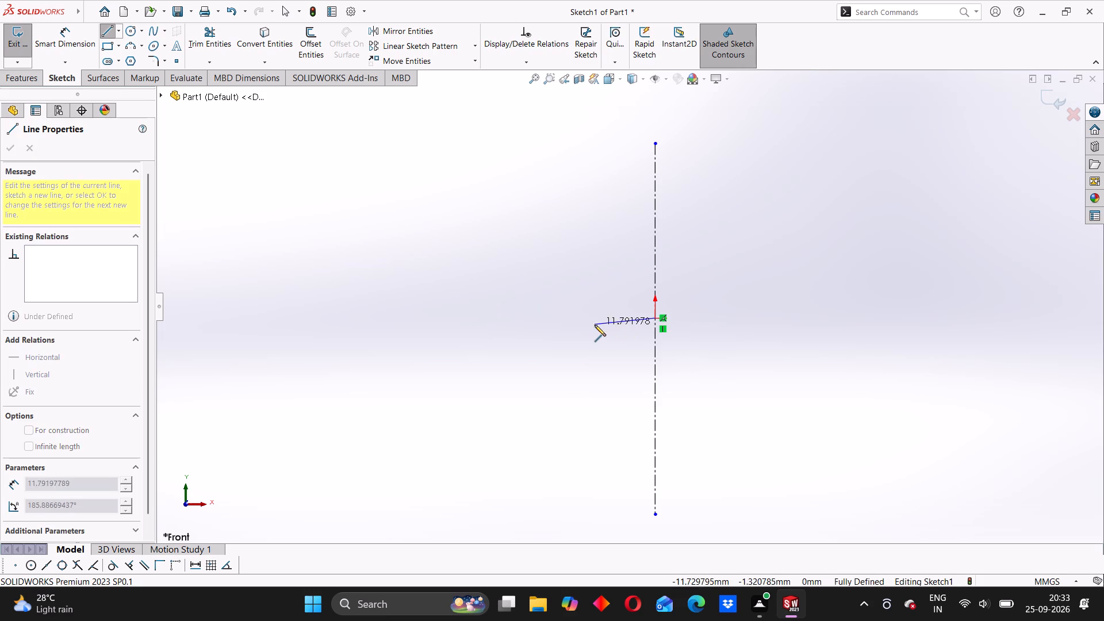
click(584, 321)
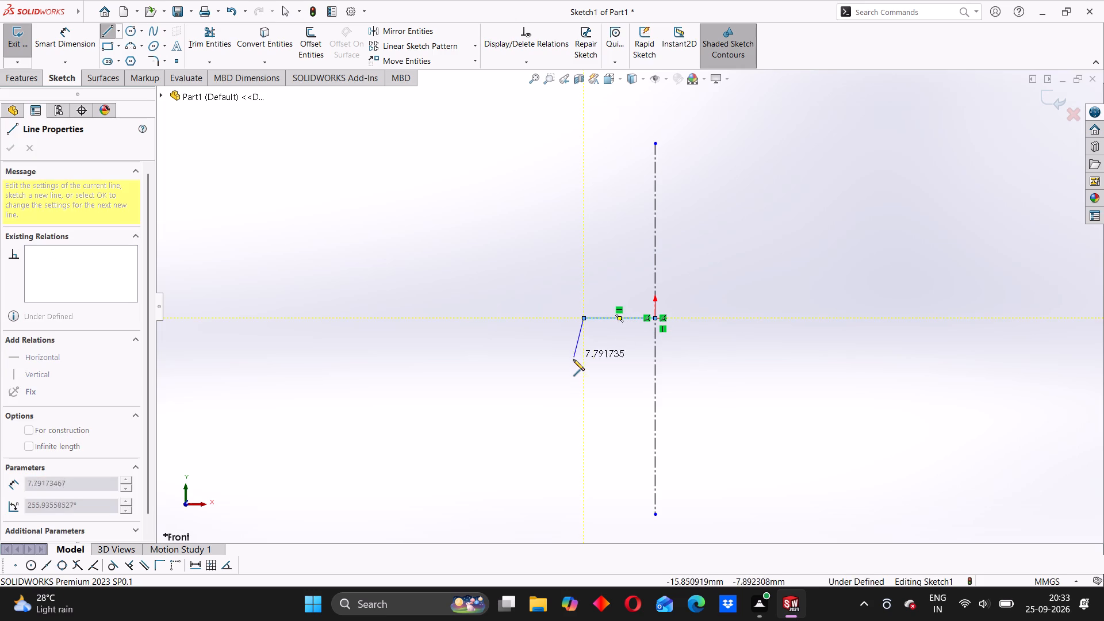
click(555, 424)
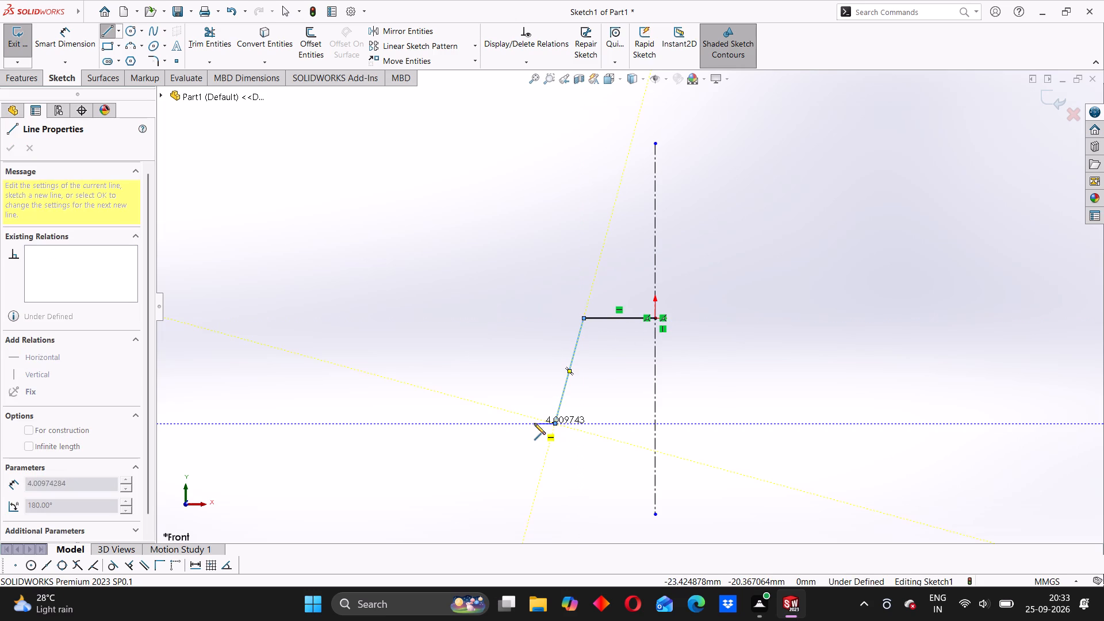
click(531, 423)
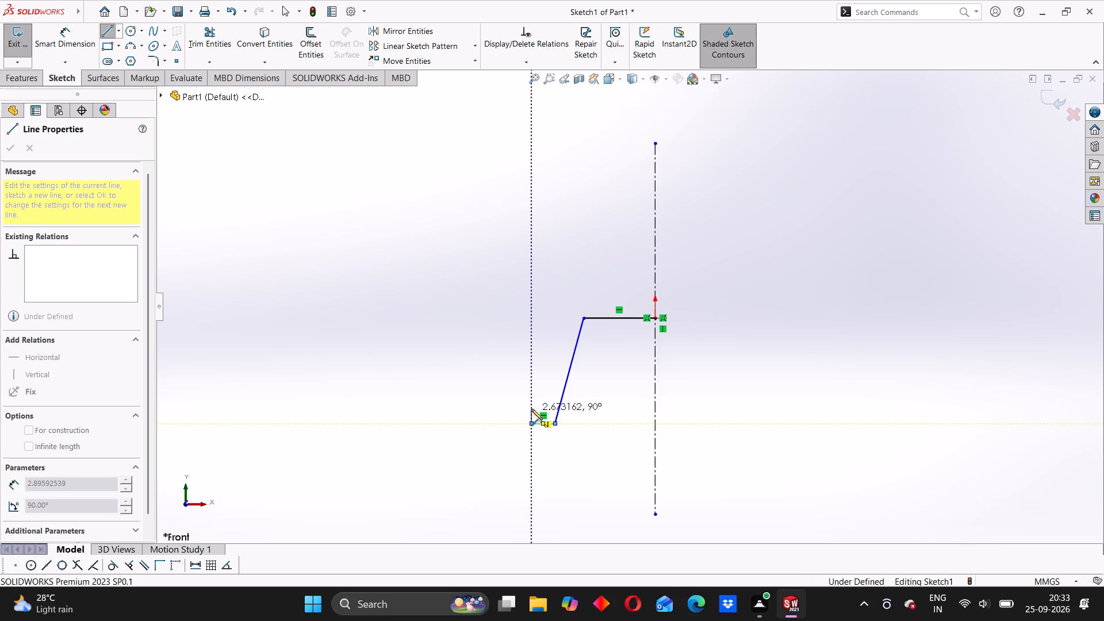
click(531, 409)
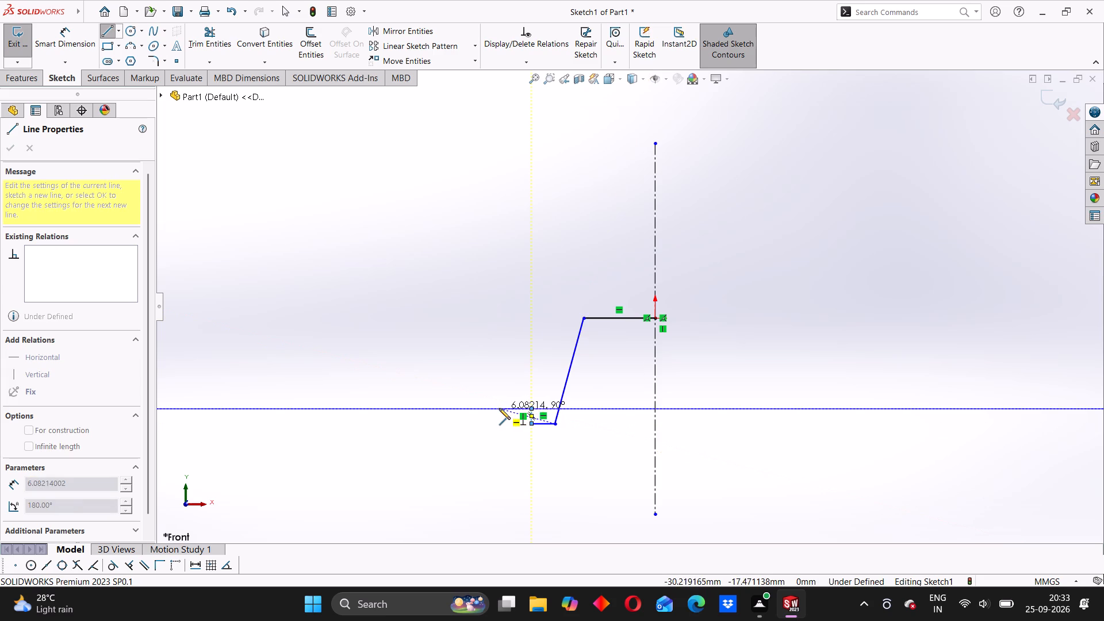
click(495, 407)
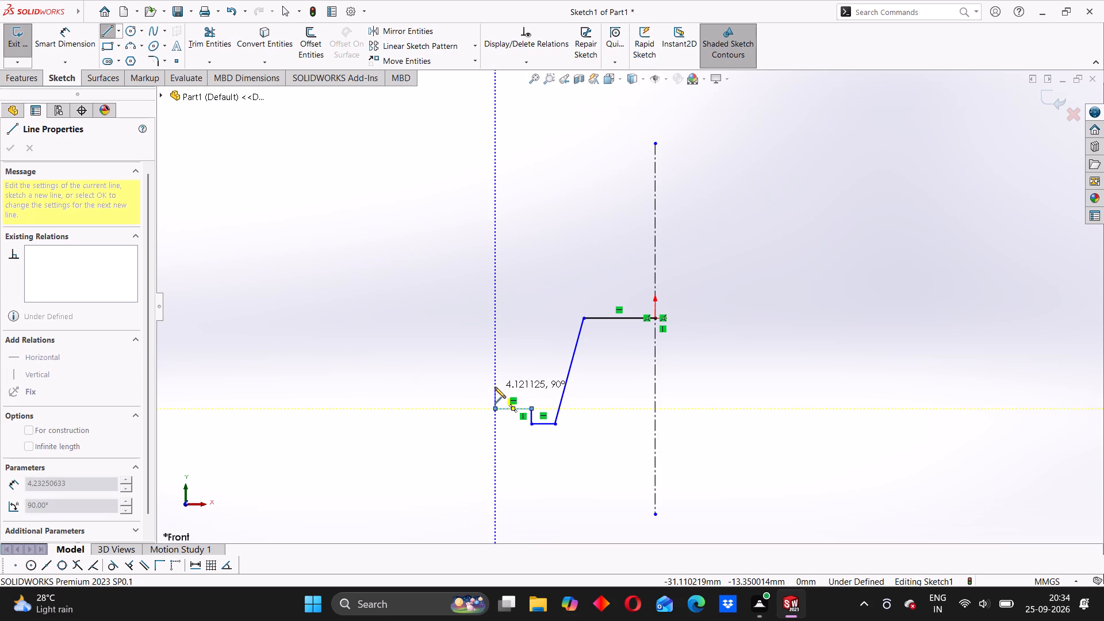
click(494, 387)
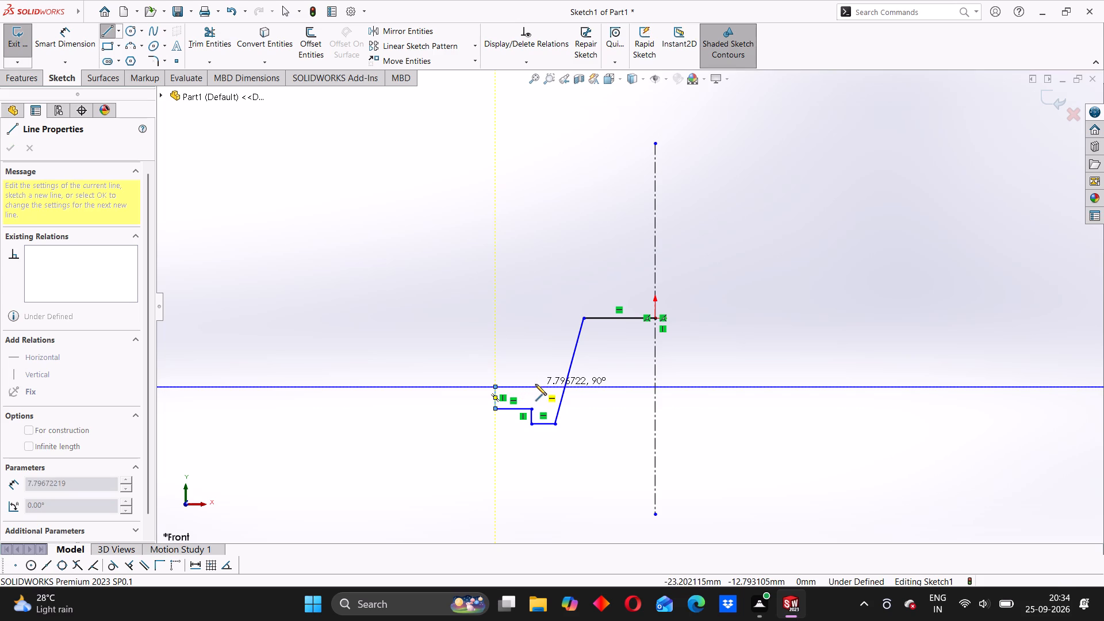
Continue the profile with an about 8 mm flange top line back toward the centerline and an about 34 mm vertical line upward.
click(530, 386)
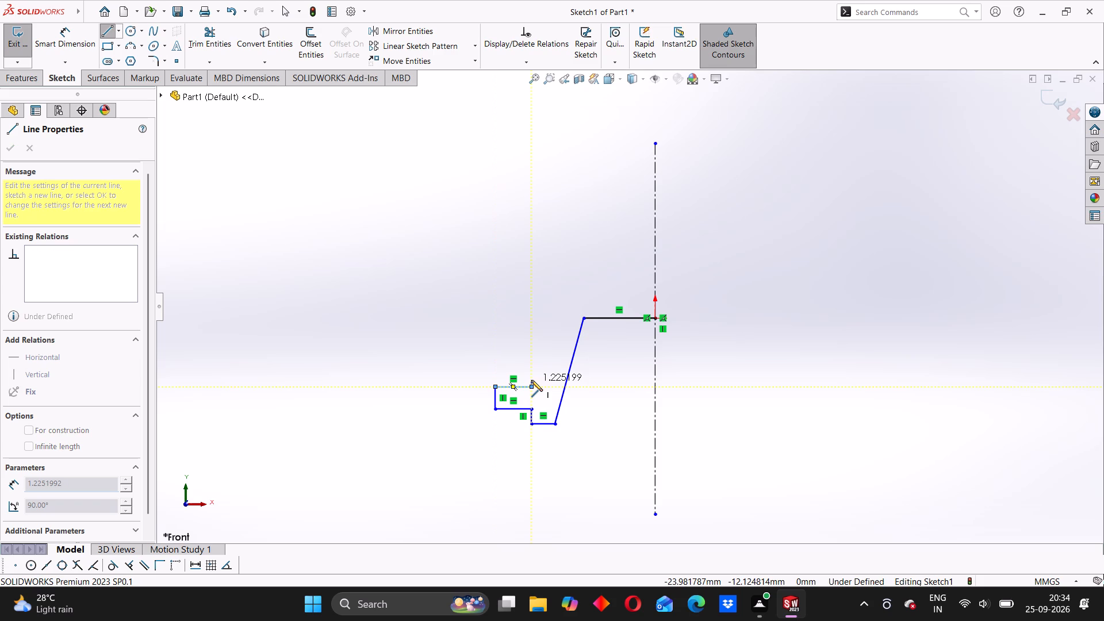
key(ctrl+z)
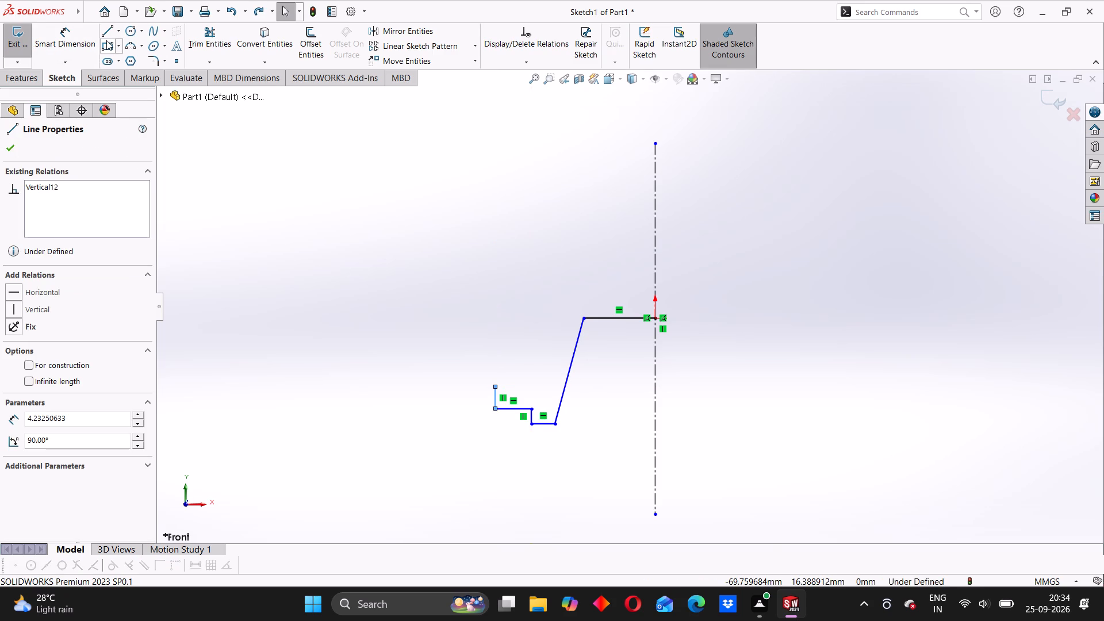
click(109, 36)
click(498, 387)
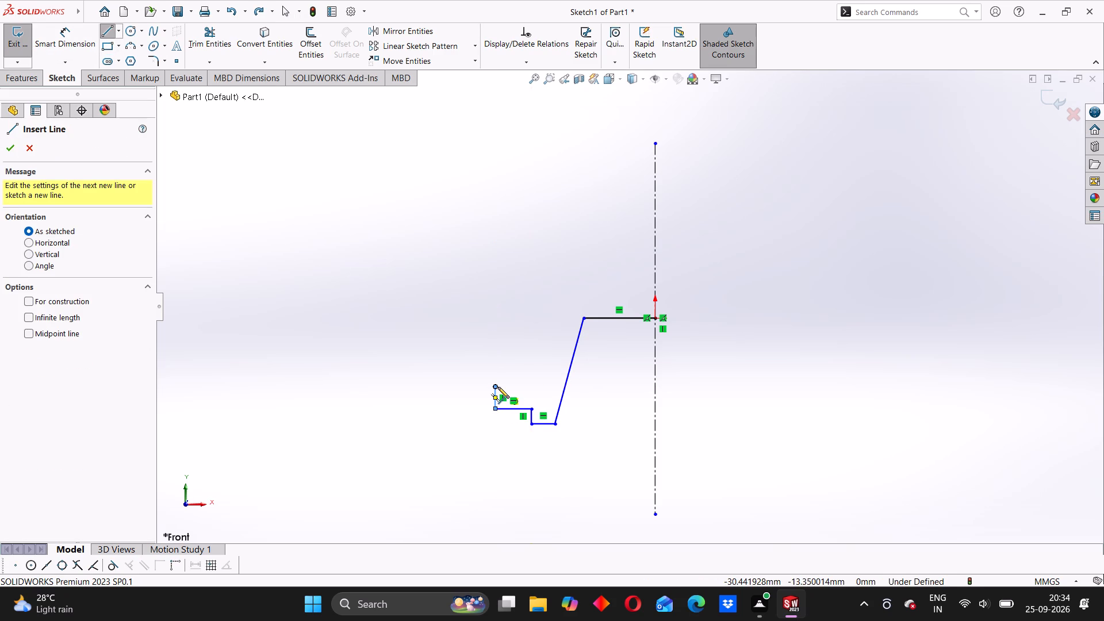
click(535, 386)
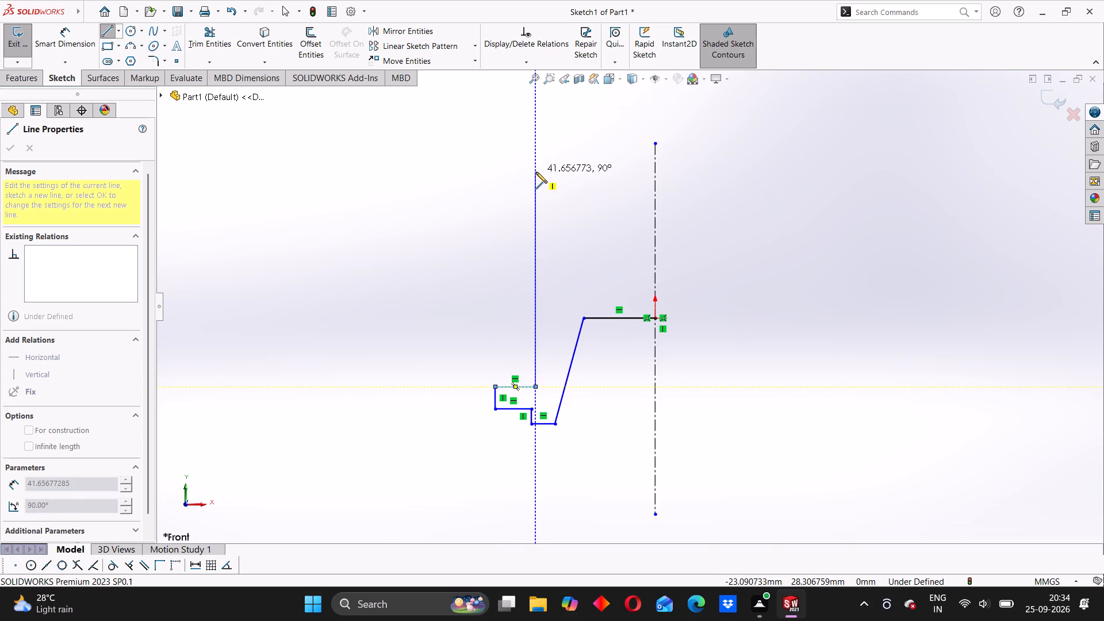
click(536, 212)
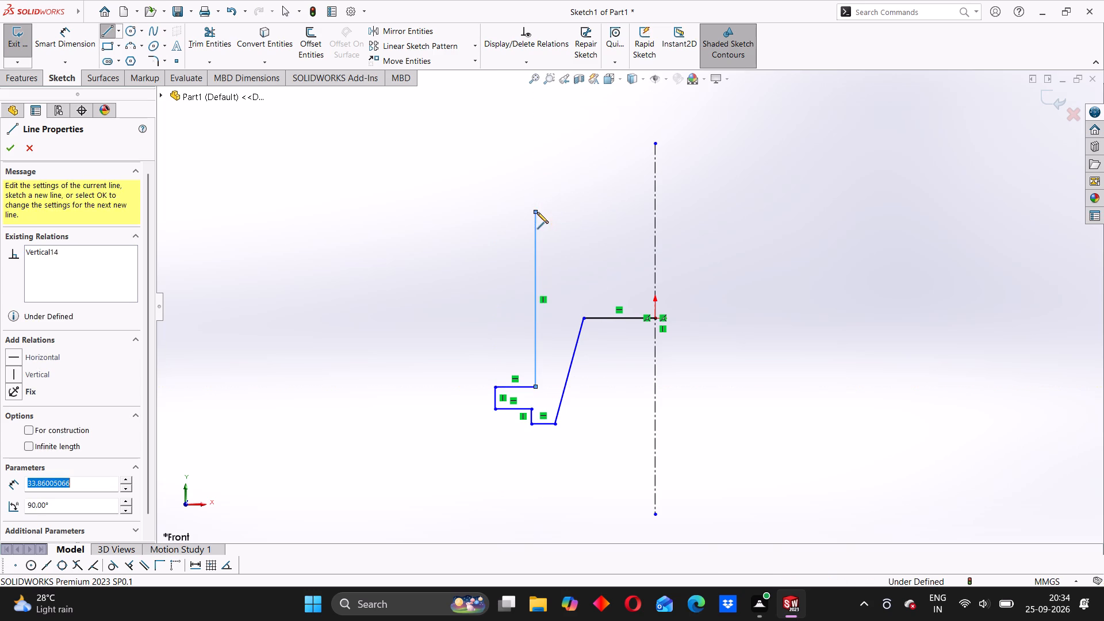
scroll(546, 214, up, 3)
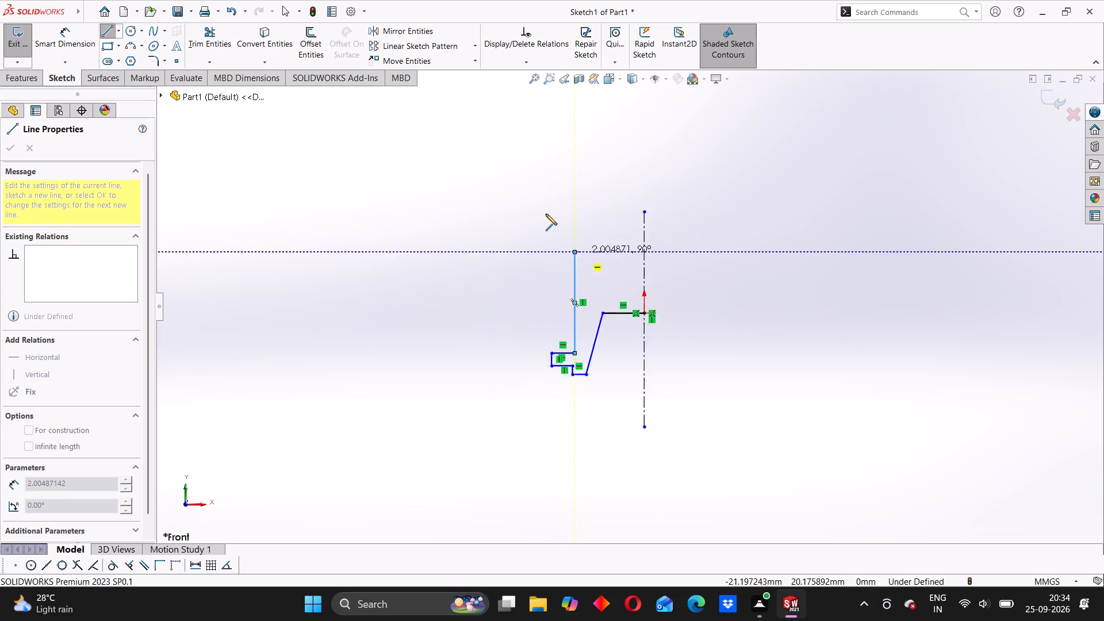
scroll(546, 214, up, 2)
right_click(525, 235)
click(559, 244)
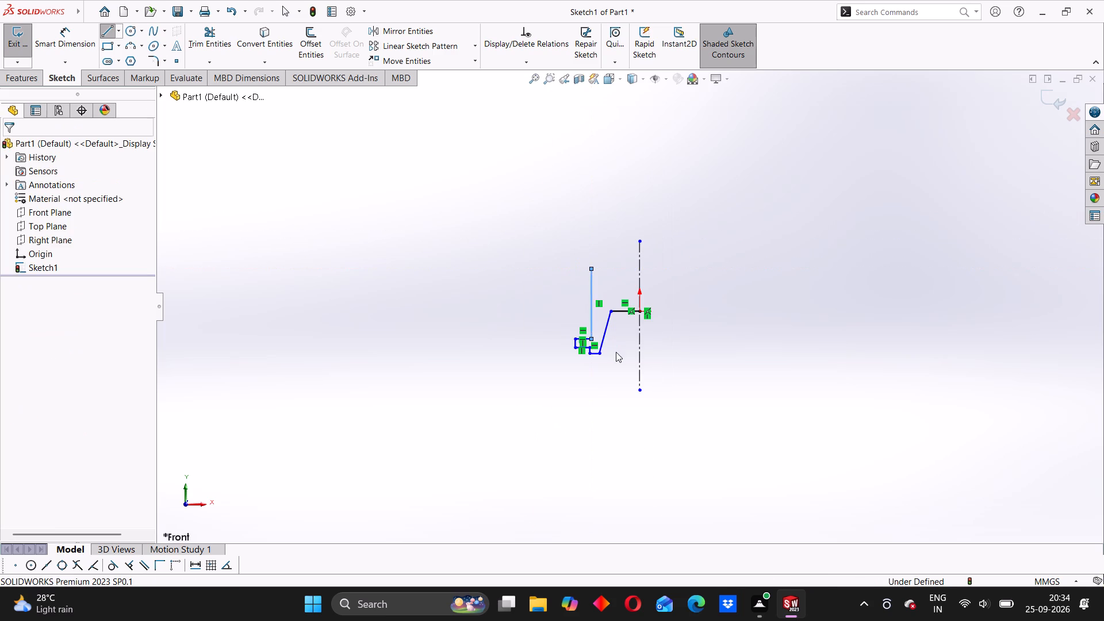
Dimension the top corner of the slanted leg 12 mm horizontally from the origin.
scroll(611, 348, down, 3)
scroll(627, 300, down, 3)
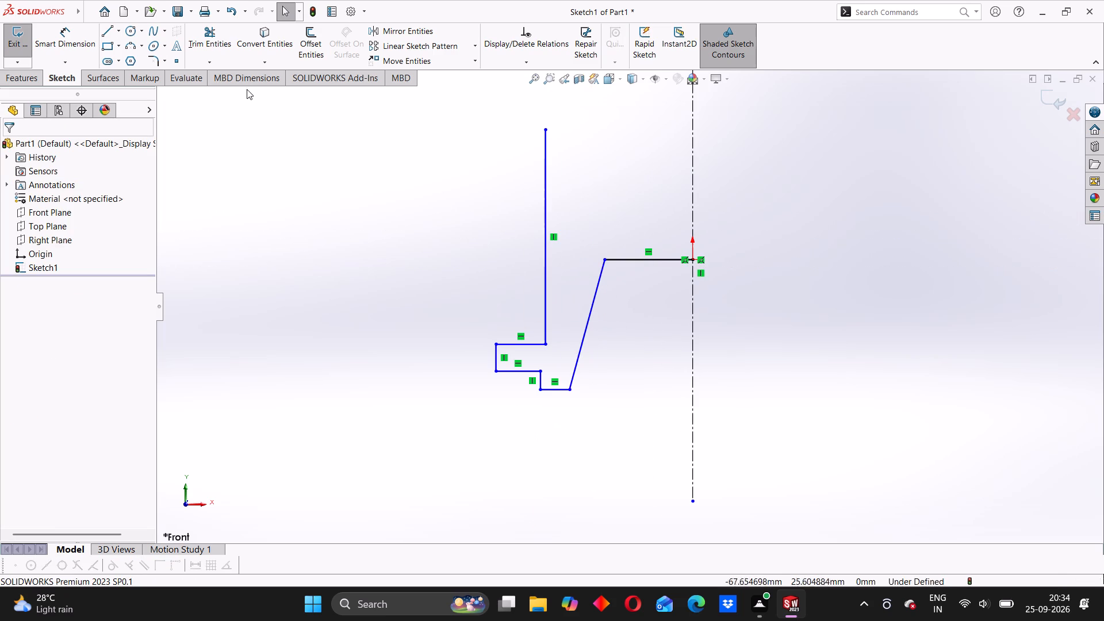
click(71, 35)
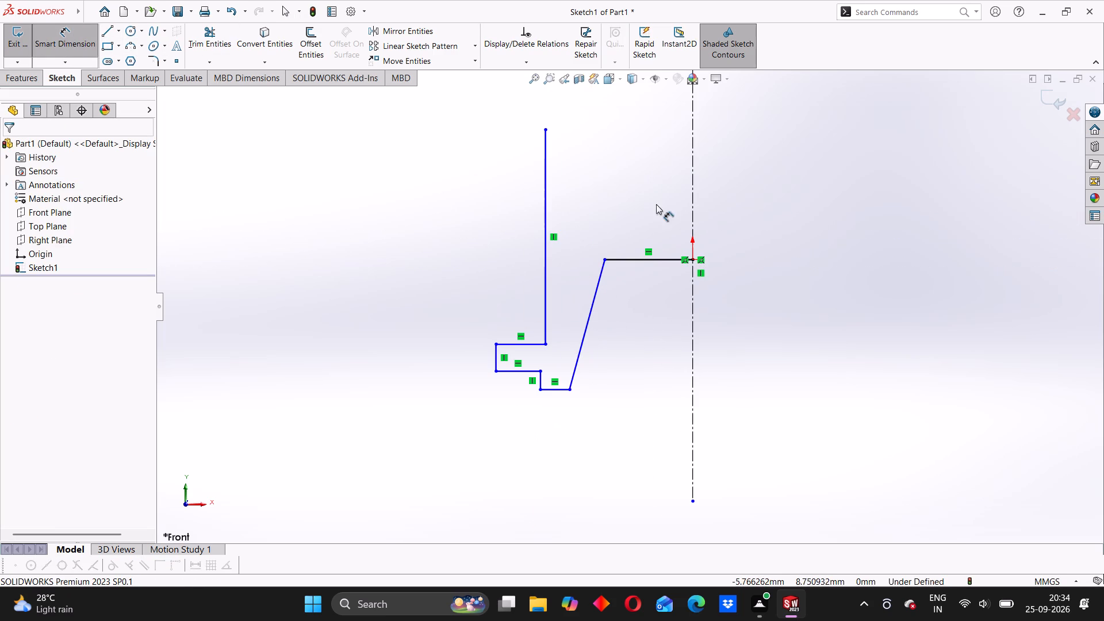
click(602, 259)
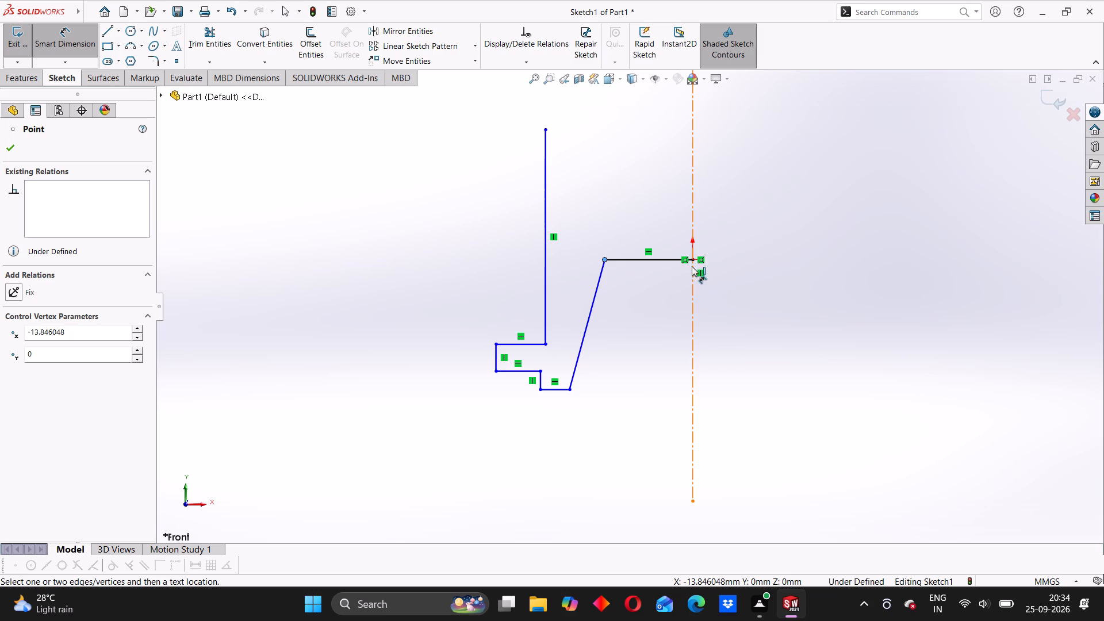
click(694, 258)
click(664, 321)
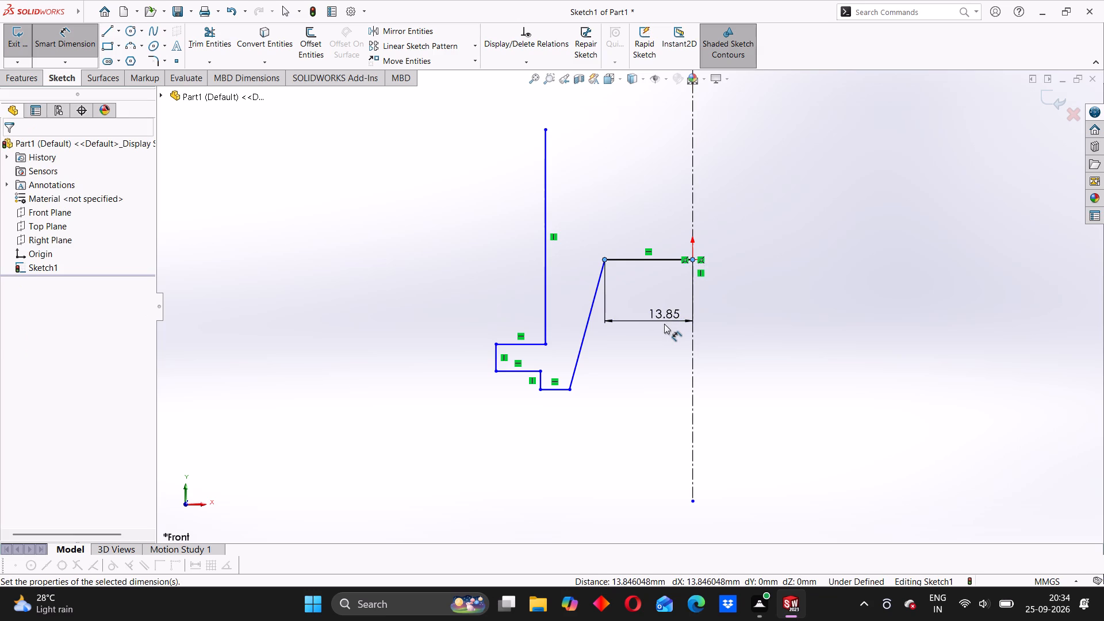
text(12)
key(Return)
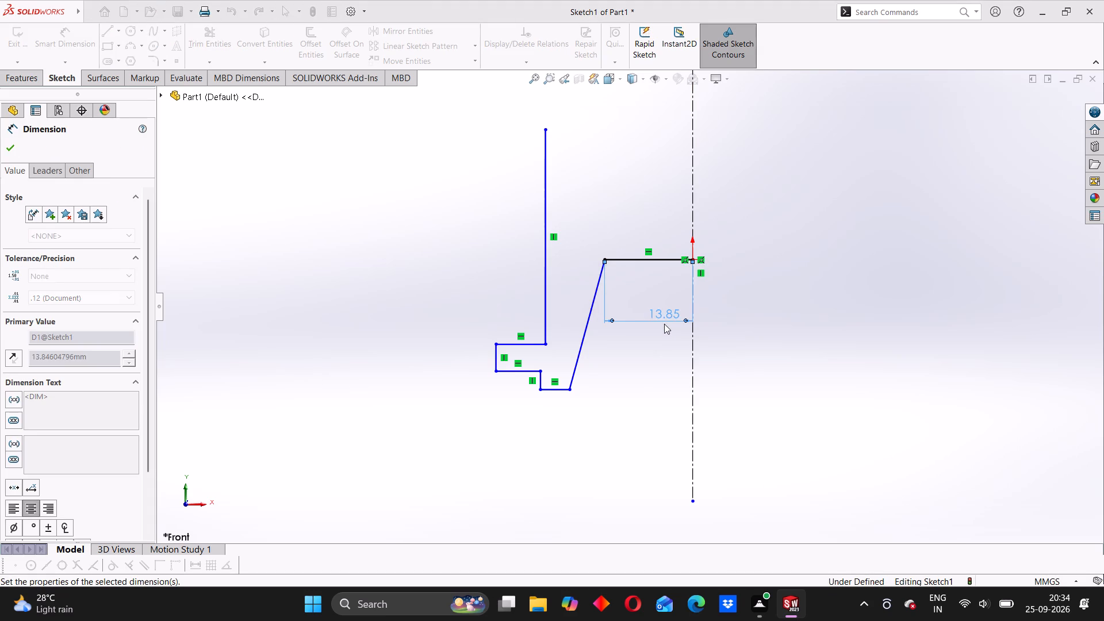
Dimension the lower endpoint of the slanted leg 20 mm horizontally from the origin.
click(583, 388)
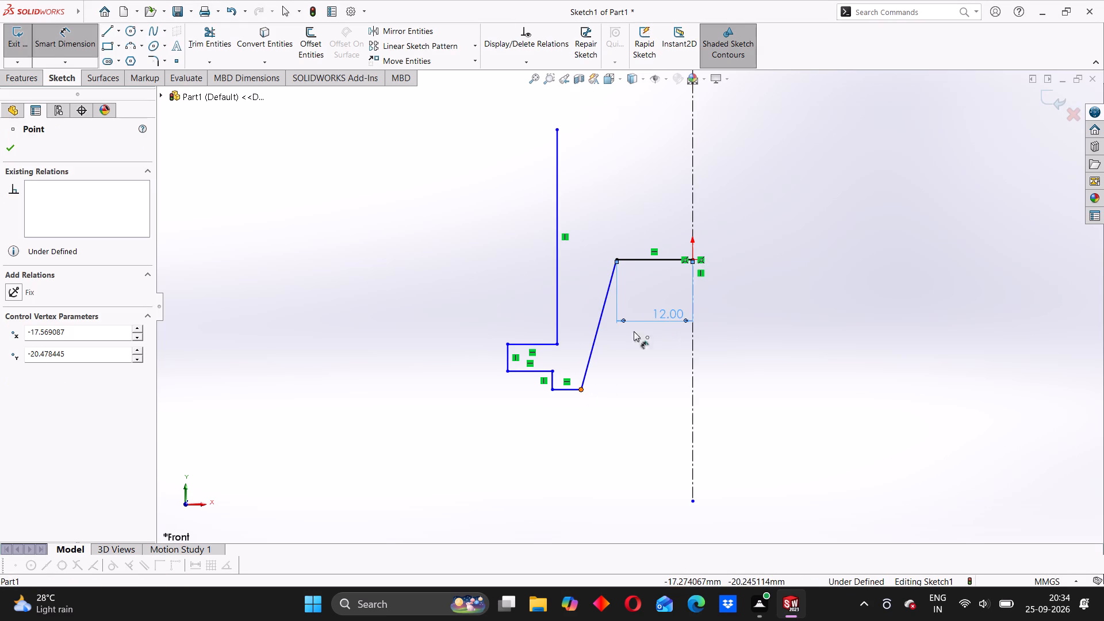
click(693, 258)
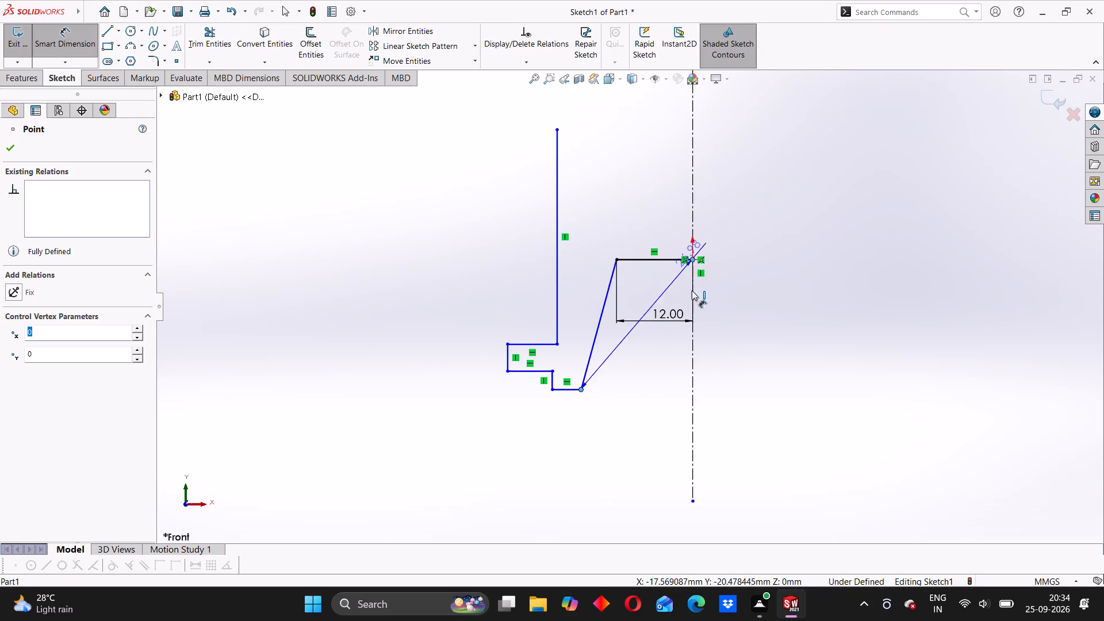
click(652, 441)
text(20)
key(Return)
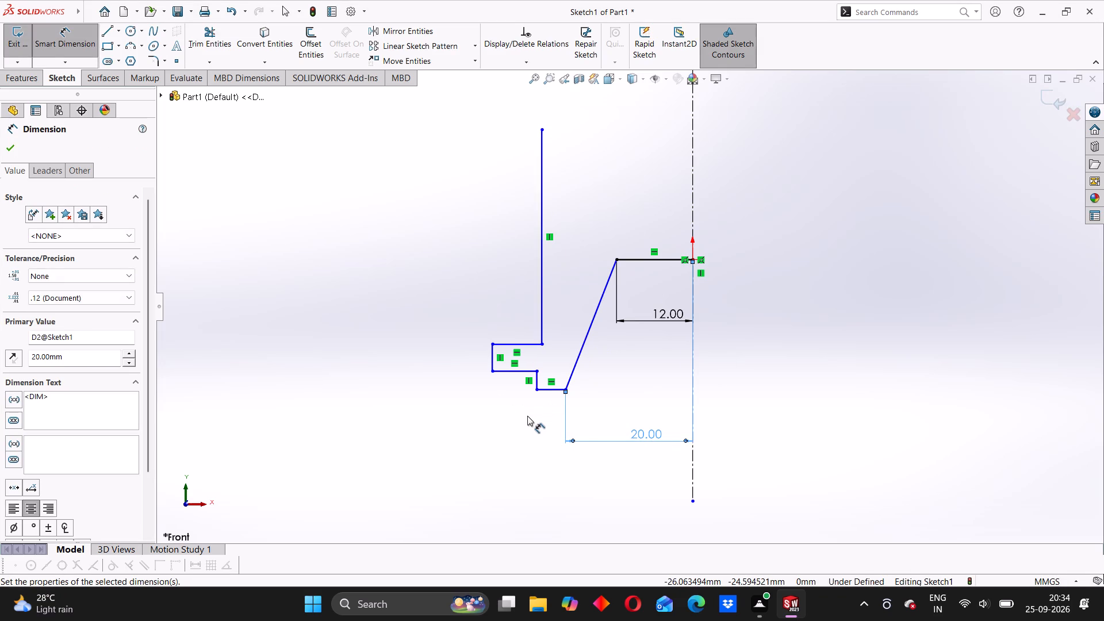
Dimension the outer end of the bottom foot line 33 mm horizontally from the origin.
click(538, 387)
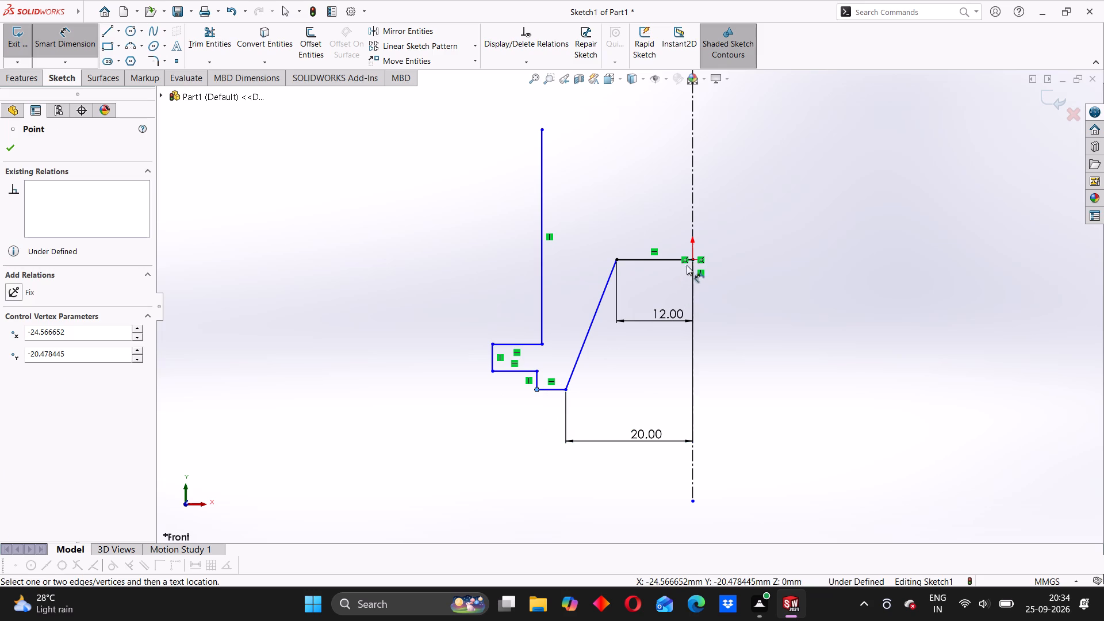
click(693, 260)
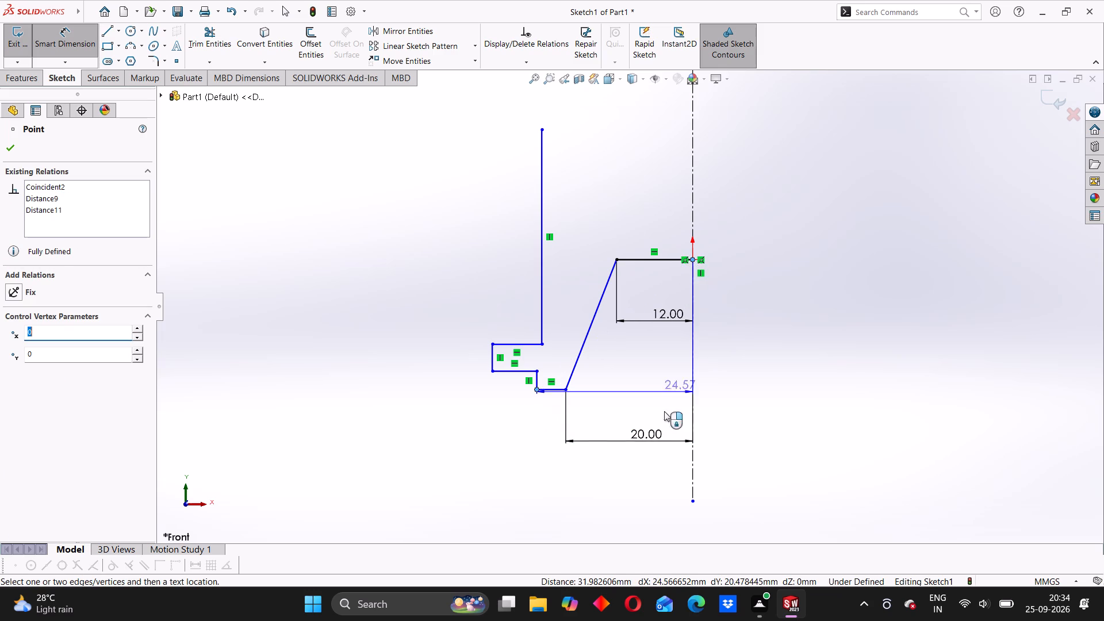
click(645, 463)
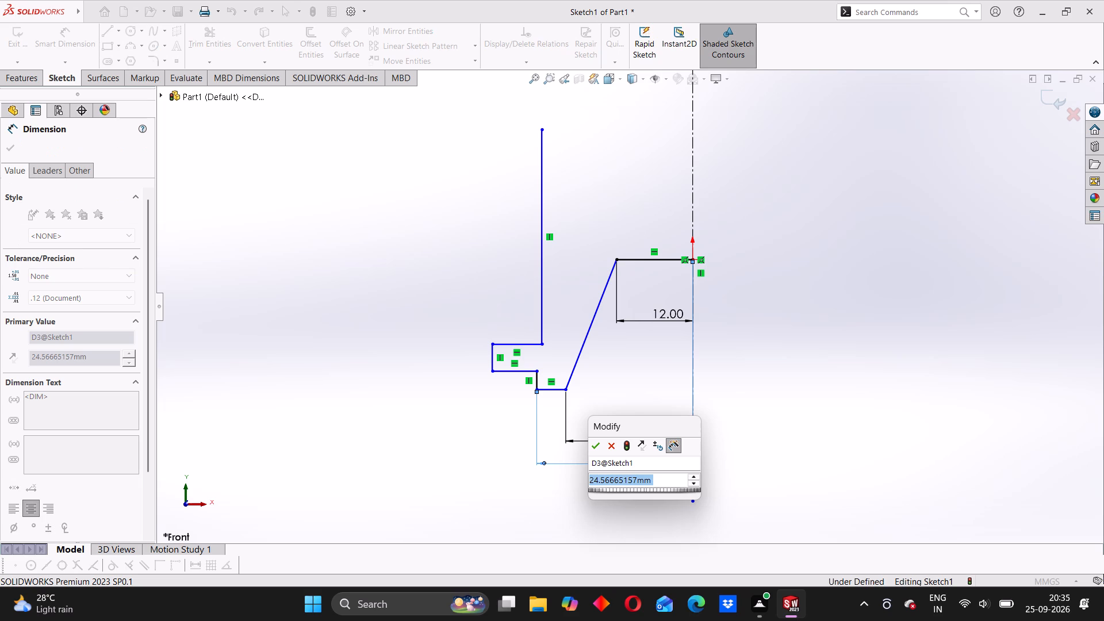
text(33)
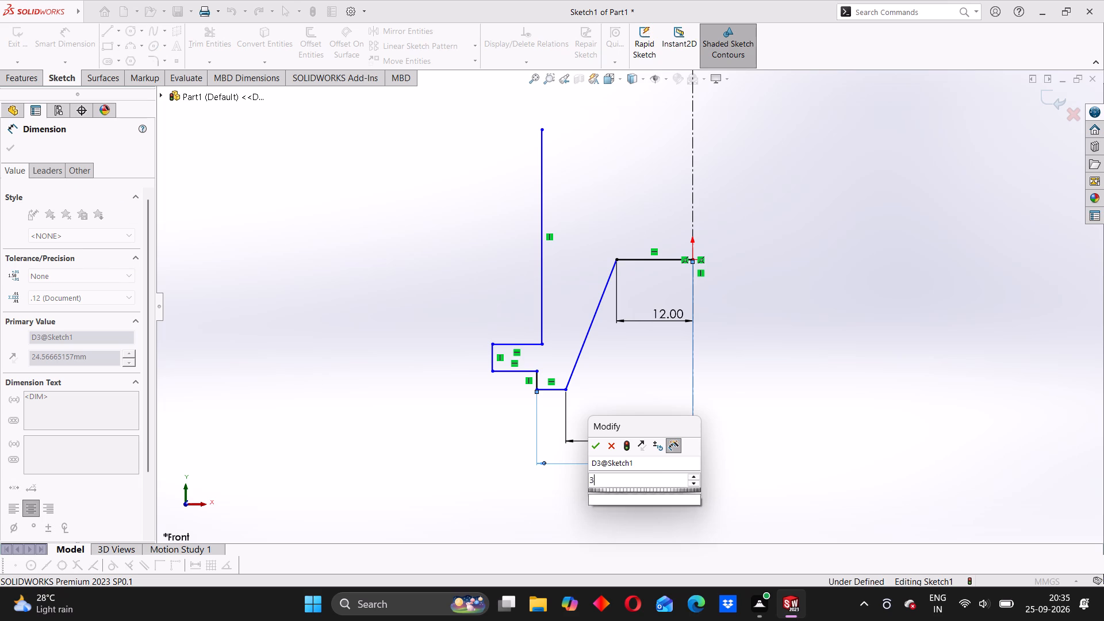
key(Return)
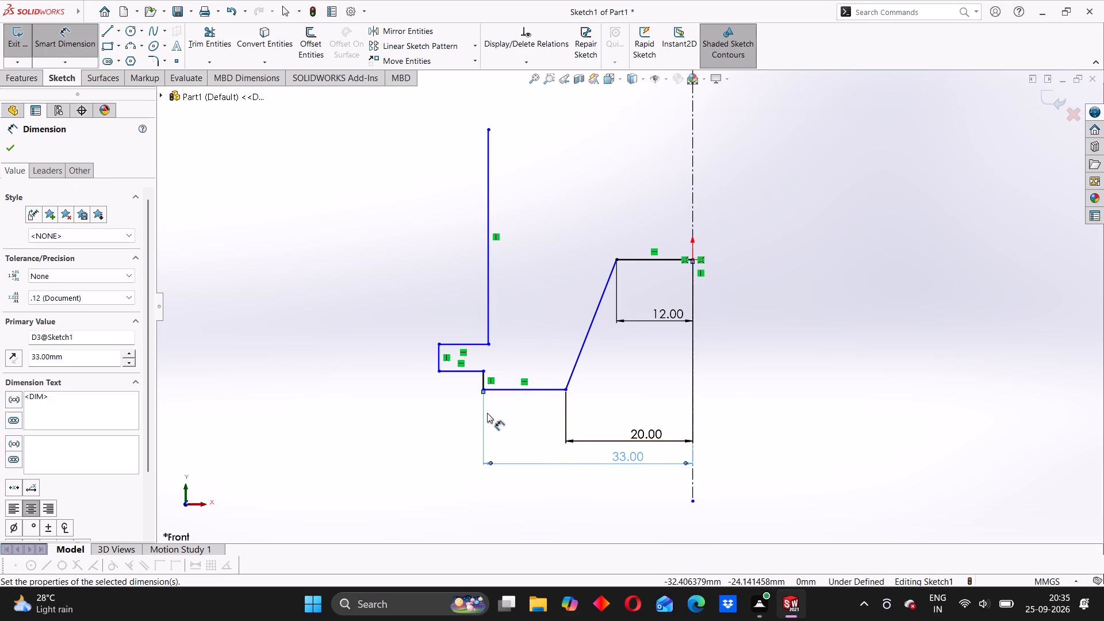
Dimension the flange's lower outer corner 53 mm horizontally from the origin.
click(439, 370)
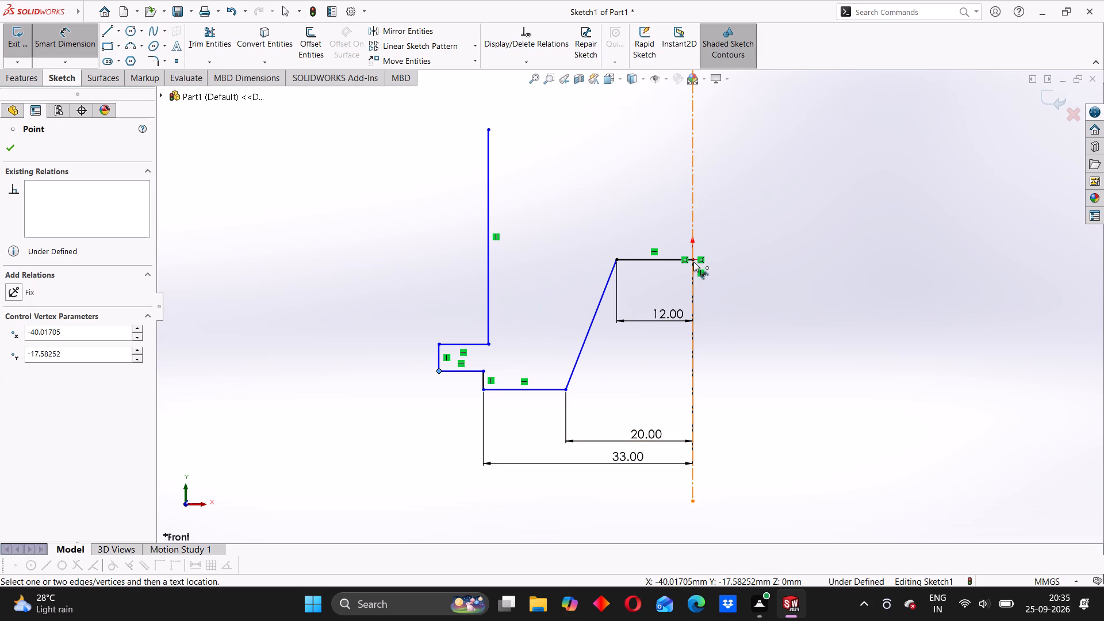
click(693, 262)
click(585, 492)
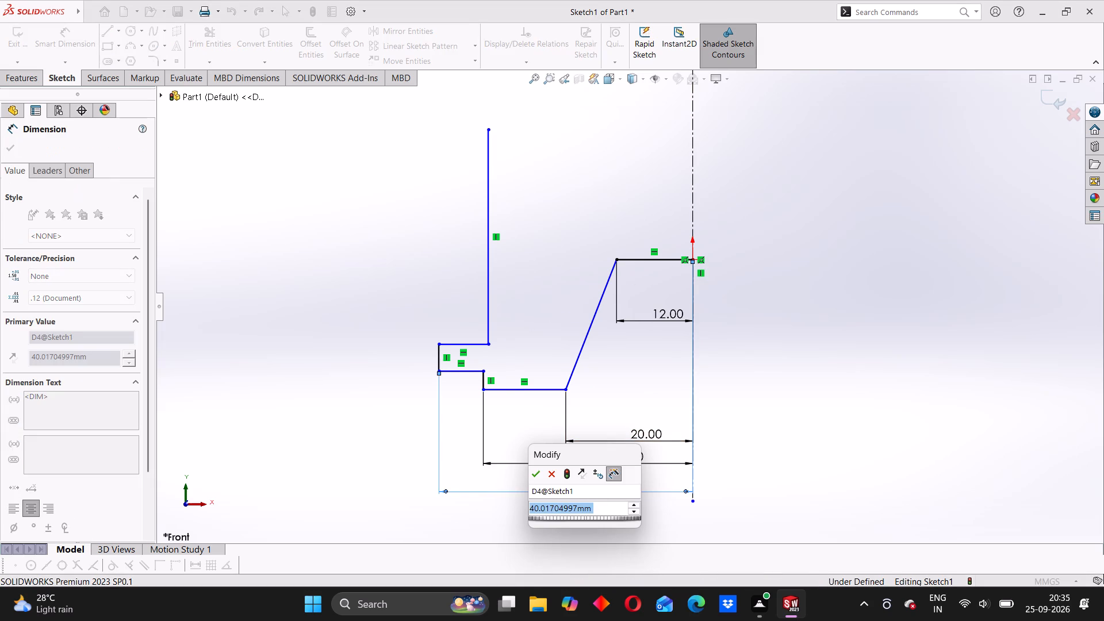
text(53)
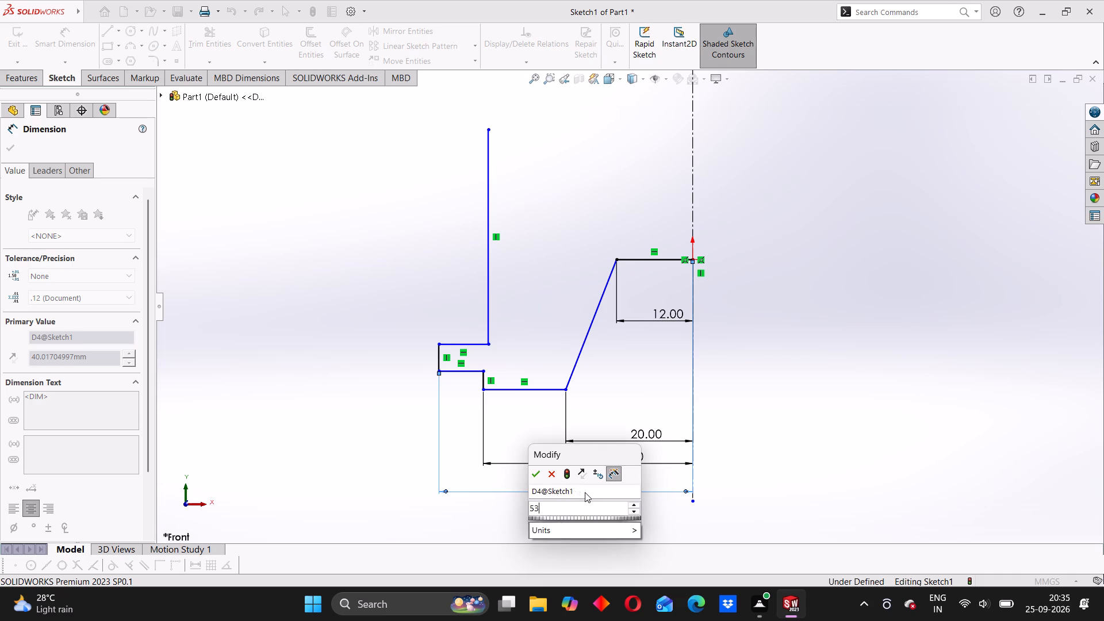
key(Return)
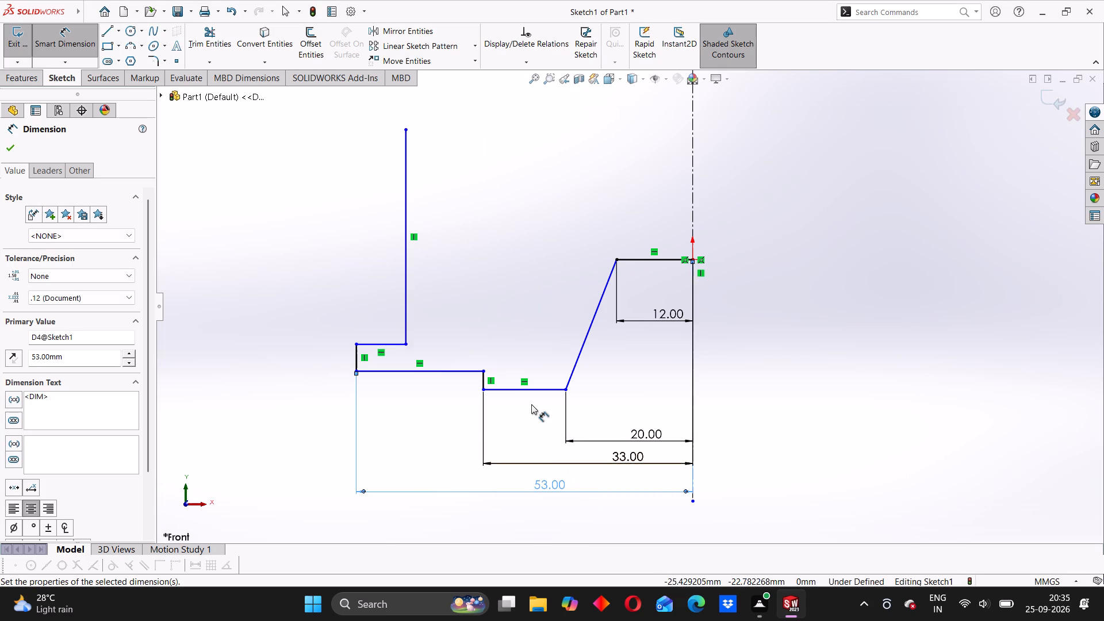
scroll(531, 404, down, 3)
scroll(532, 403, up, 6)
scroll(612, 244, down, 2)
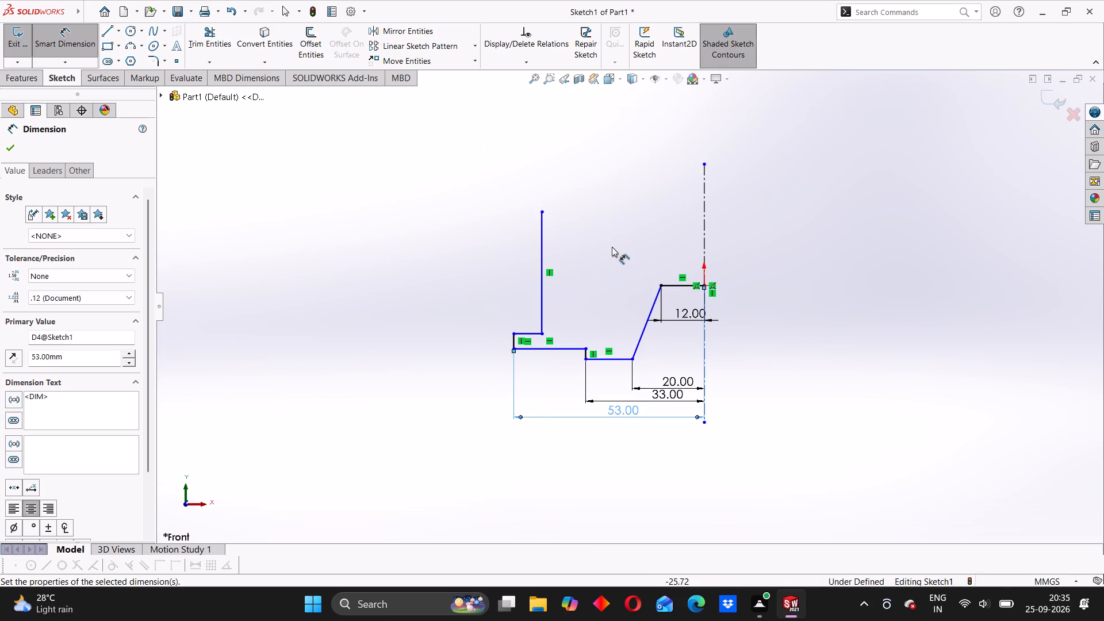
Dimension the vertical offset between the foot's lower outer end and the flange's lower outer corner as 5 mm.
scroll(612, 247, up, 1)
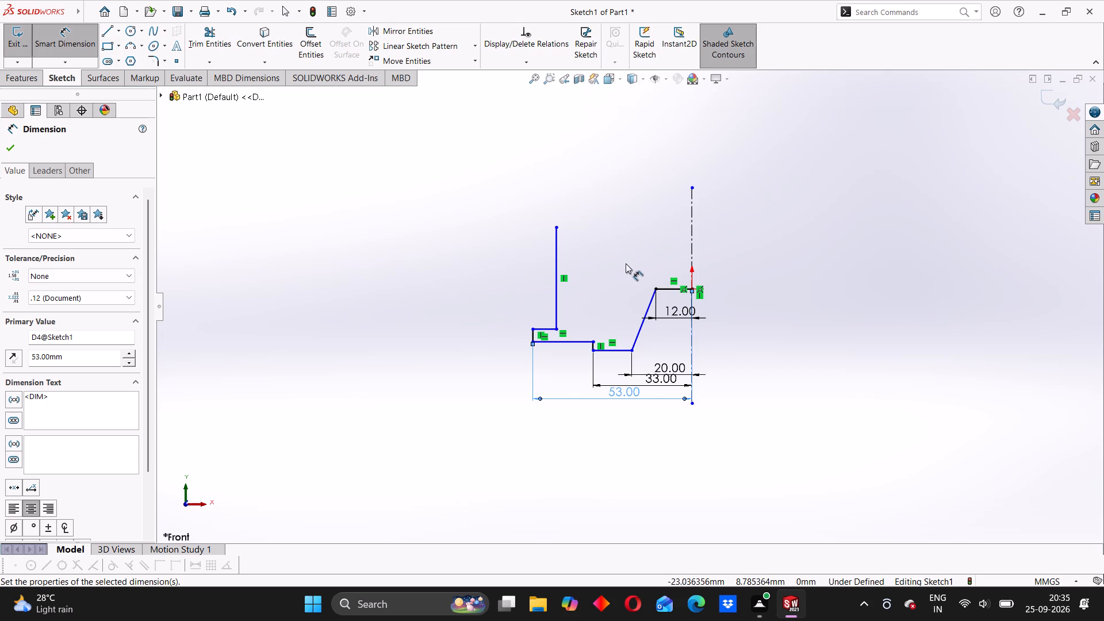
click(591, 349)
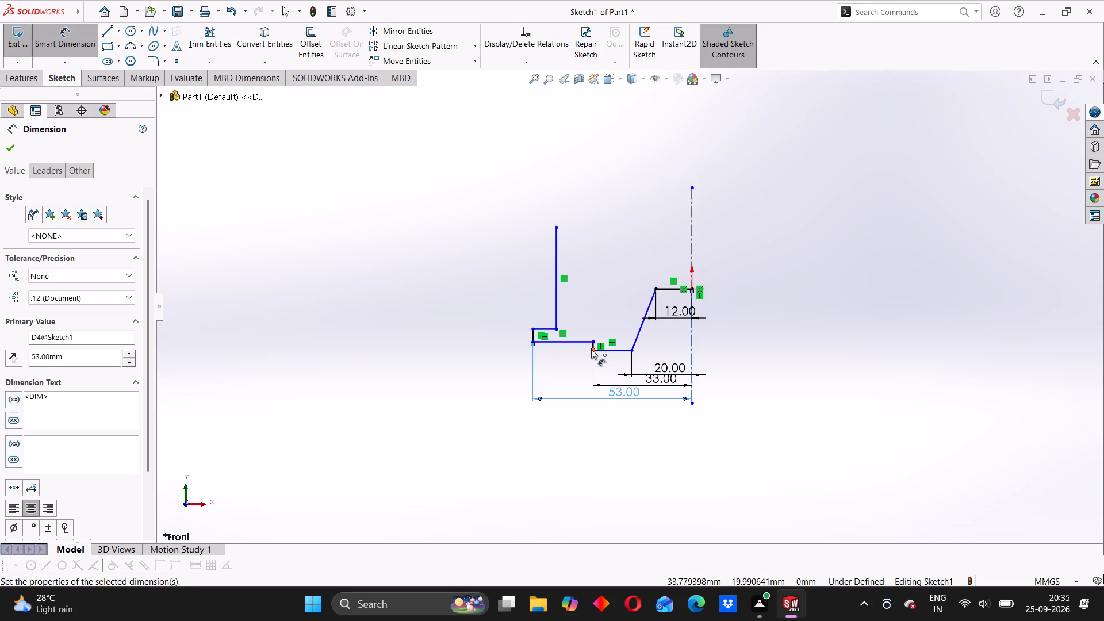
click(534, 340)
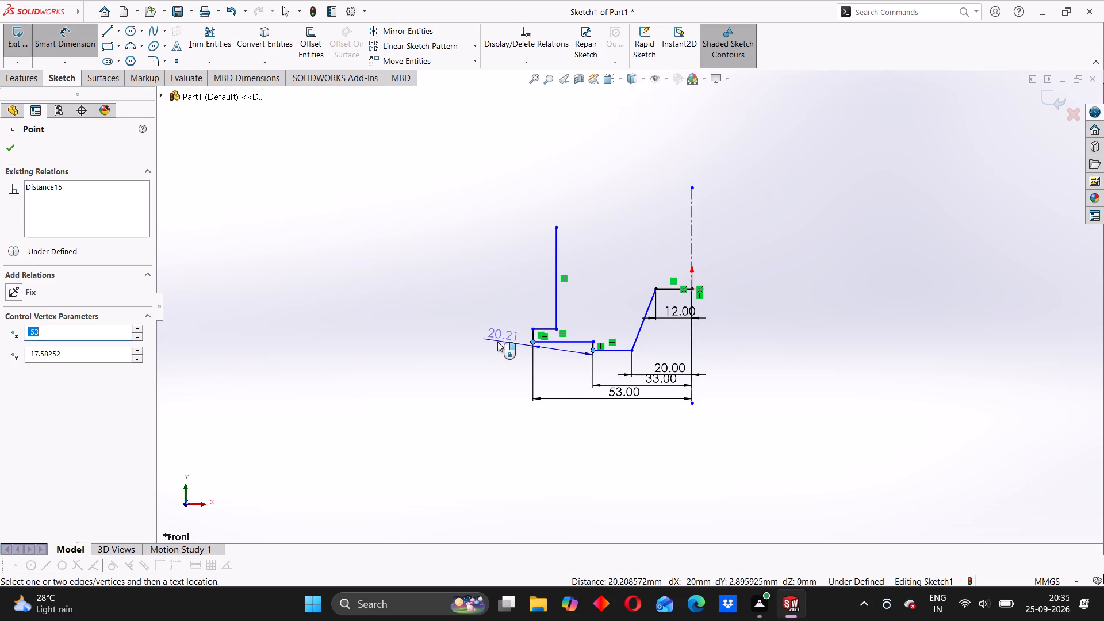
click(471, 343)
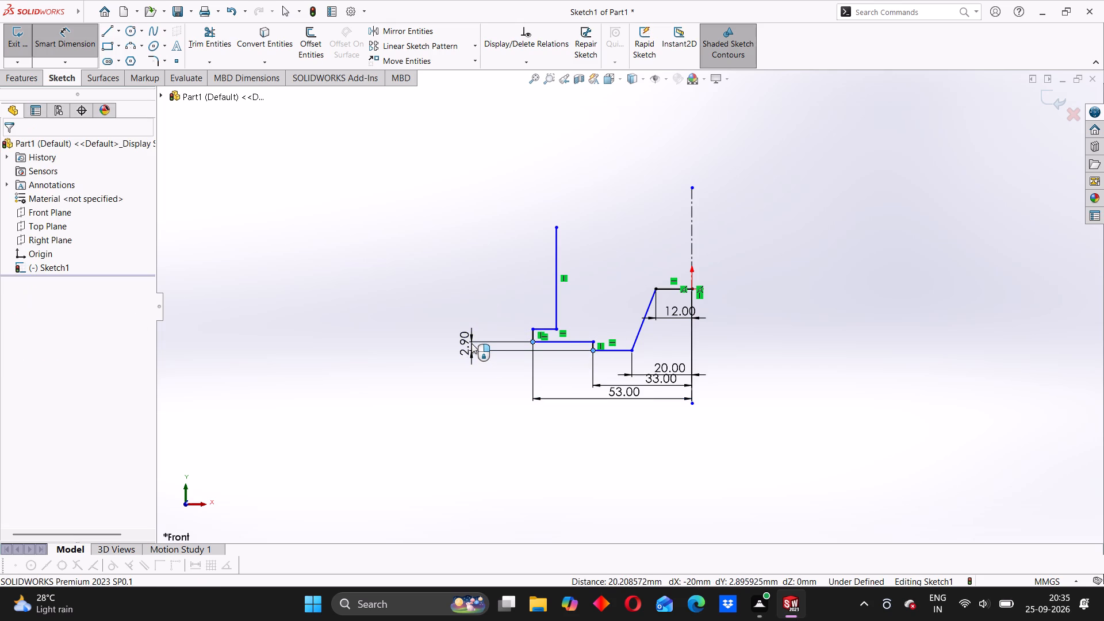
key(5)
key(Return)
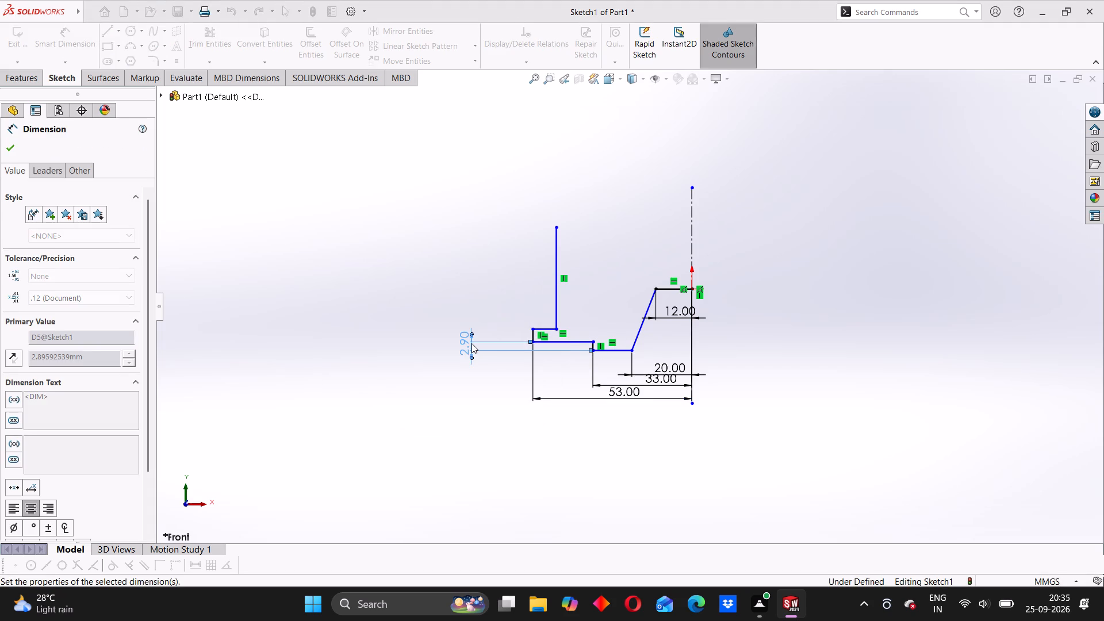
Dimension the flange's short outer vertical edge as 10 mm and place the dimension clear of the profile.
scroll(577, 318, down, 6)
scroll(626, 332, up, 4)
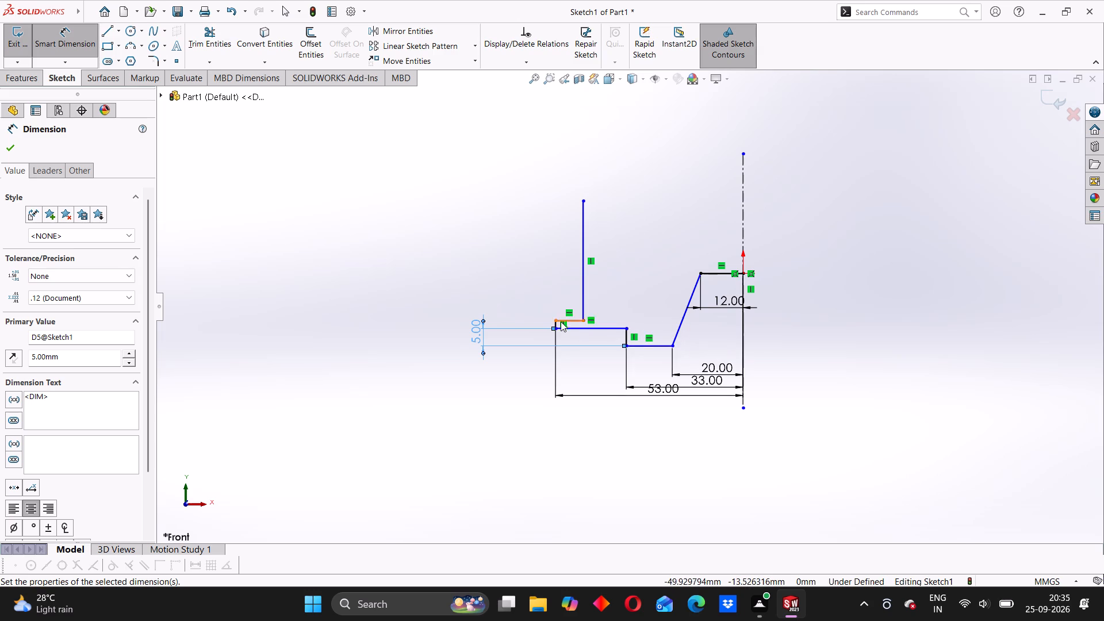
scroll(559, 321, down, 6)
click(581, 320)
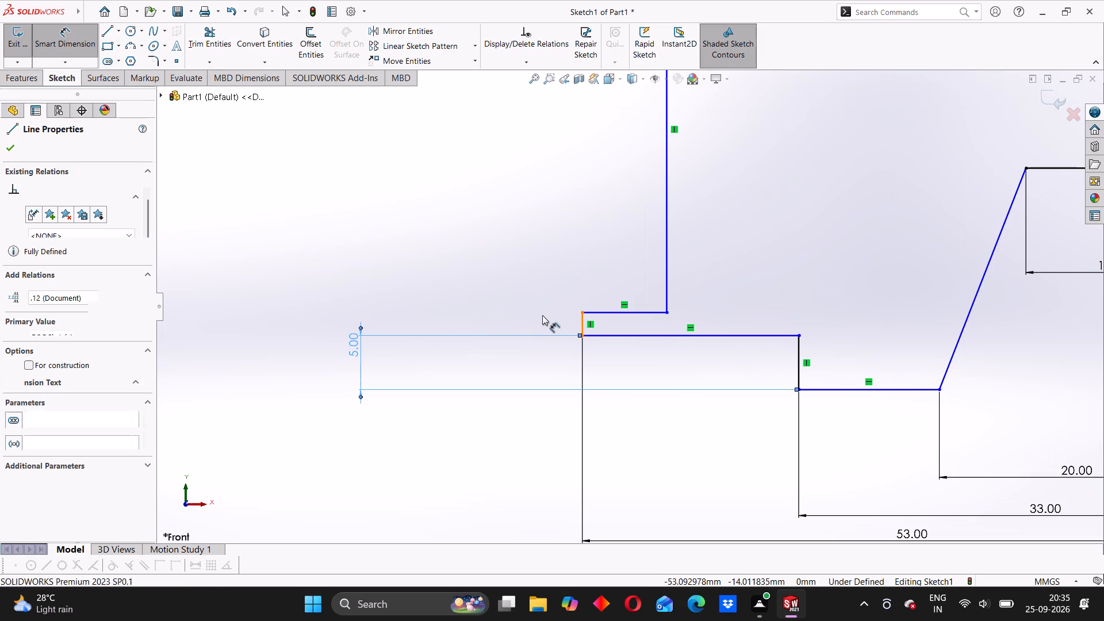
click(532, 315)
text(10)
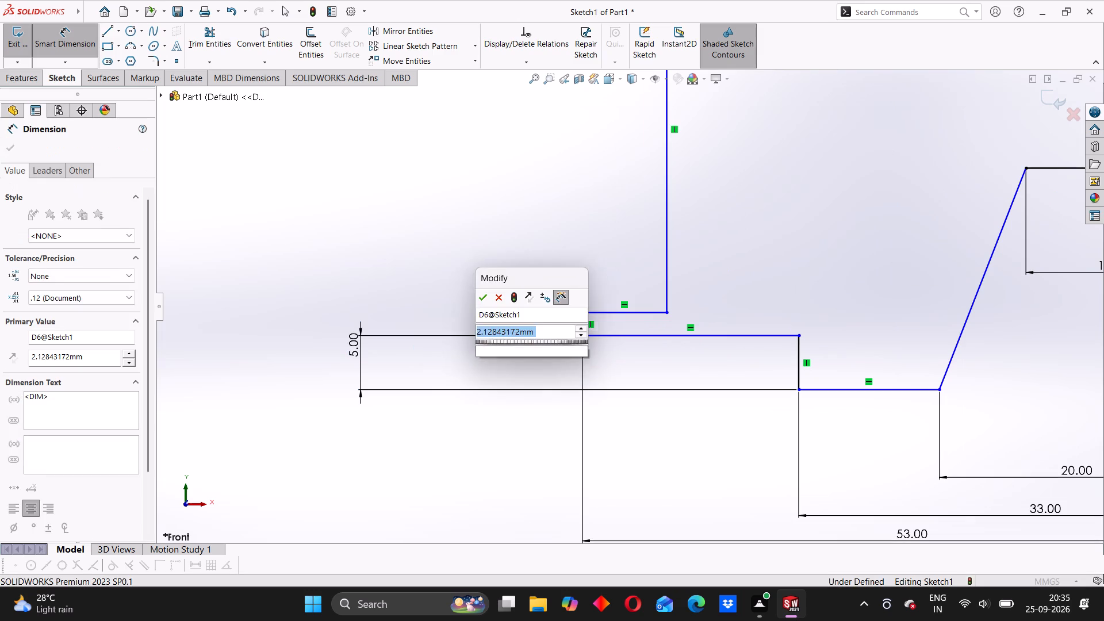
key(Return)
scroll(682, 283, up, 2)
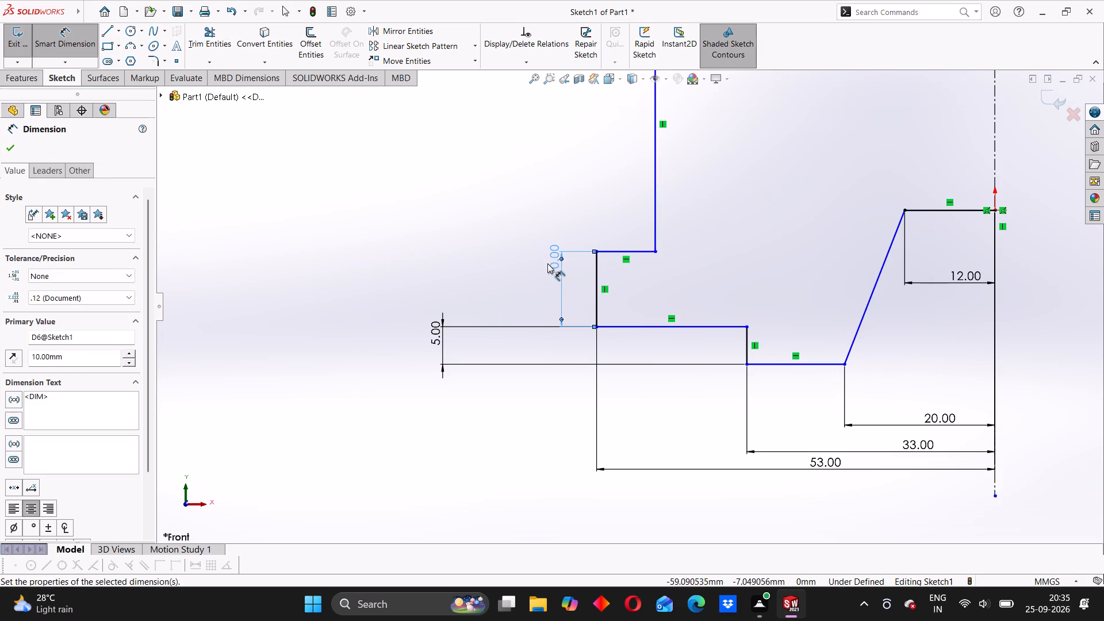
drag(555, 260, 529, 283)
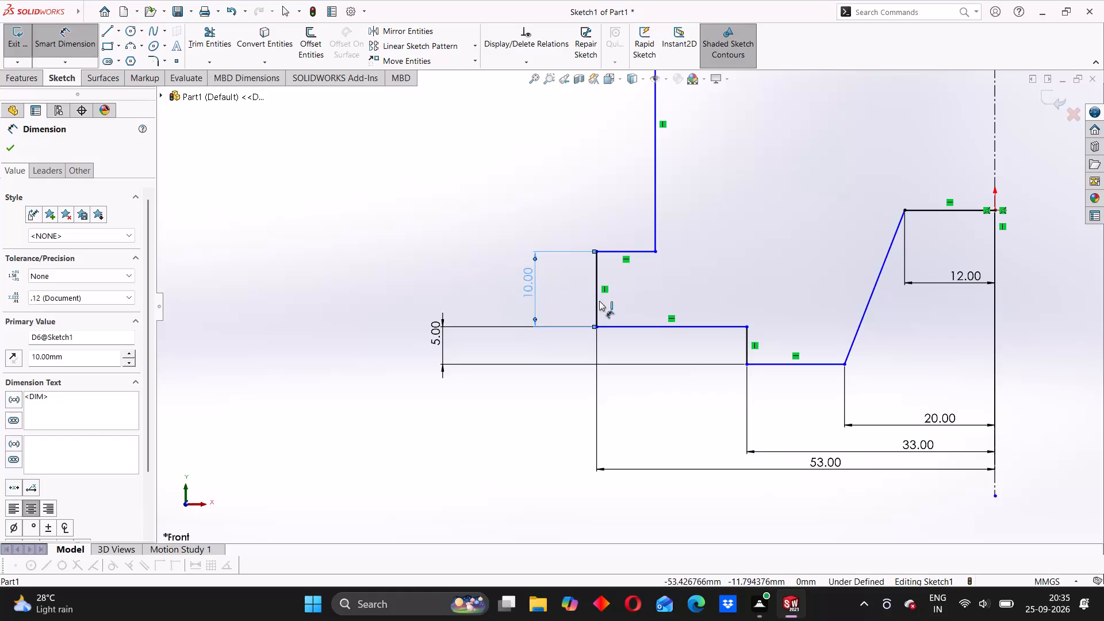
Dimension the vertical distance from the origin down to the outer end of the bottom foot line as 52 mm.
scroll(696, 293, up, 3)
scroll(761, 300, up, 1)
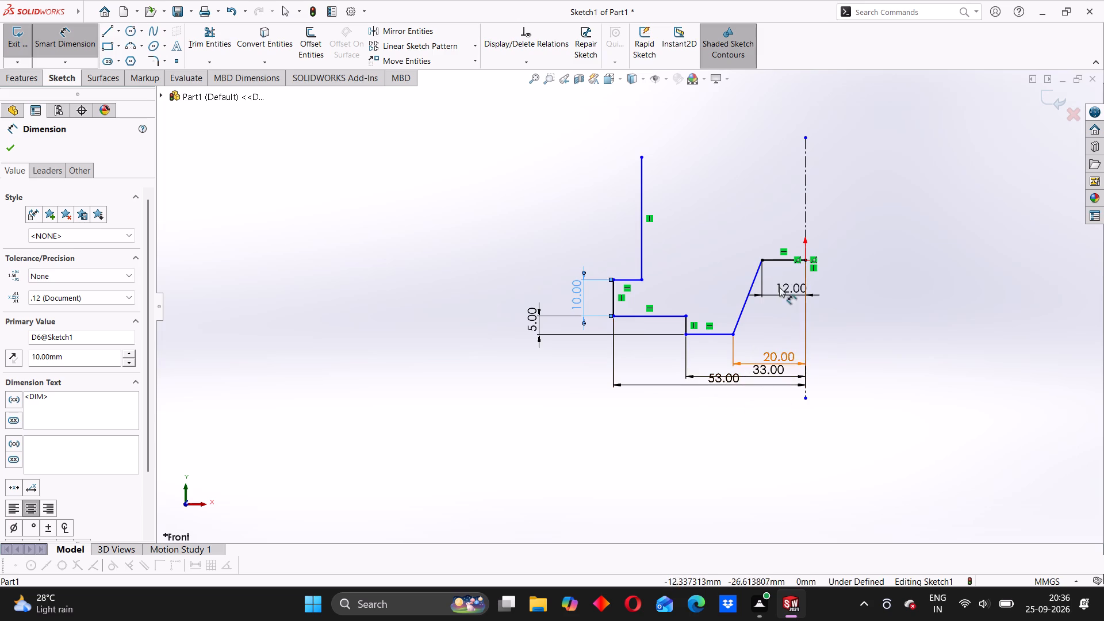
scroll(771, 267, up, 3)
scroll(742, 284, down, 4)
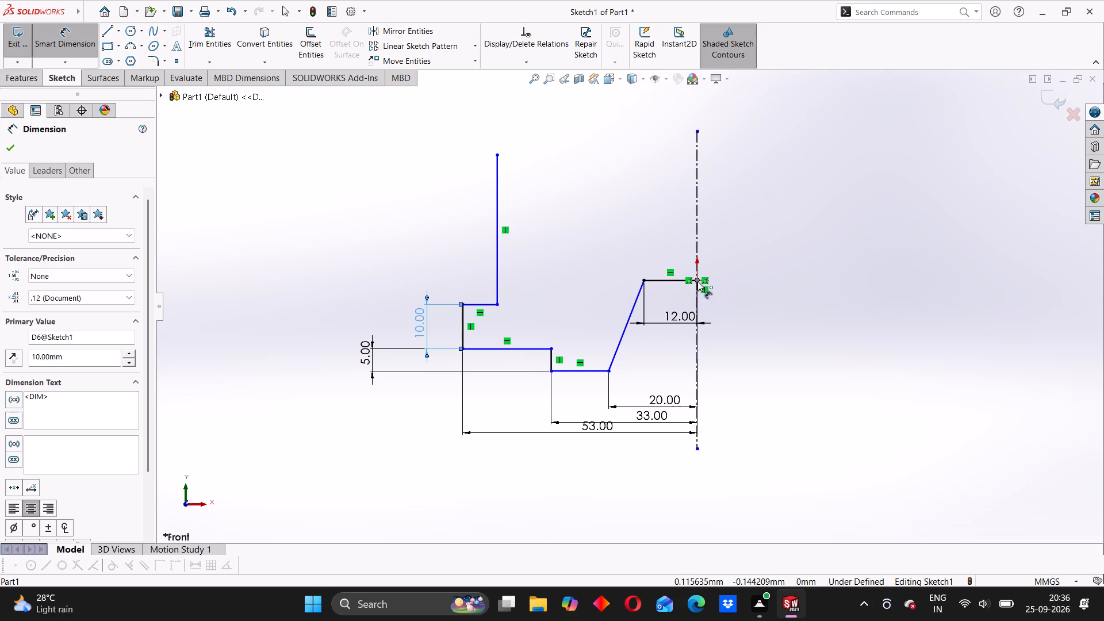
click(697, 281)
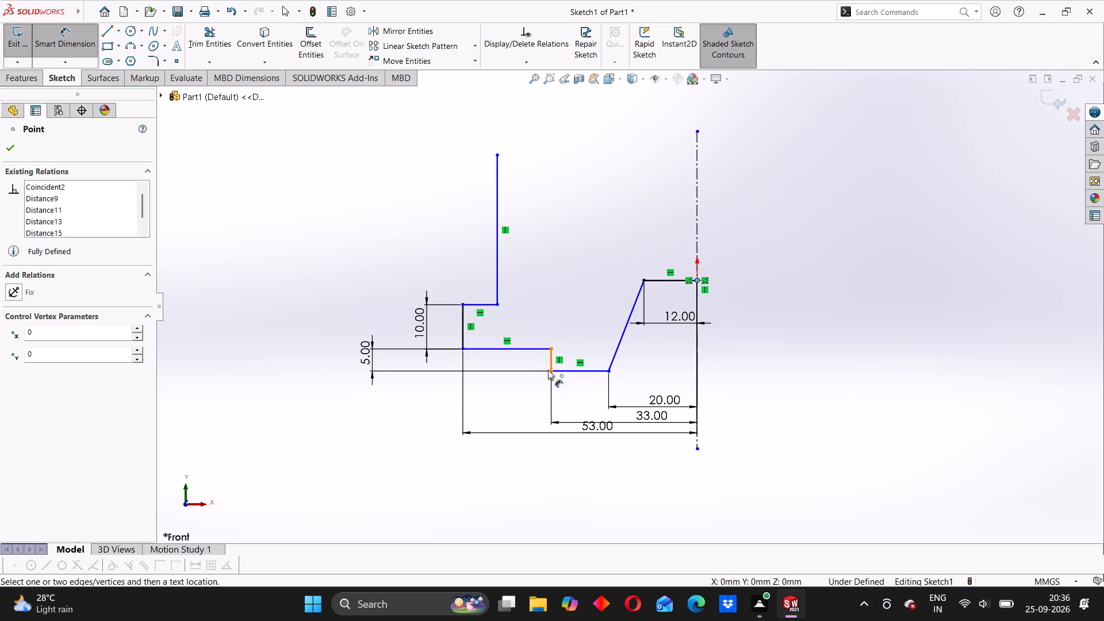
click(552, 371)
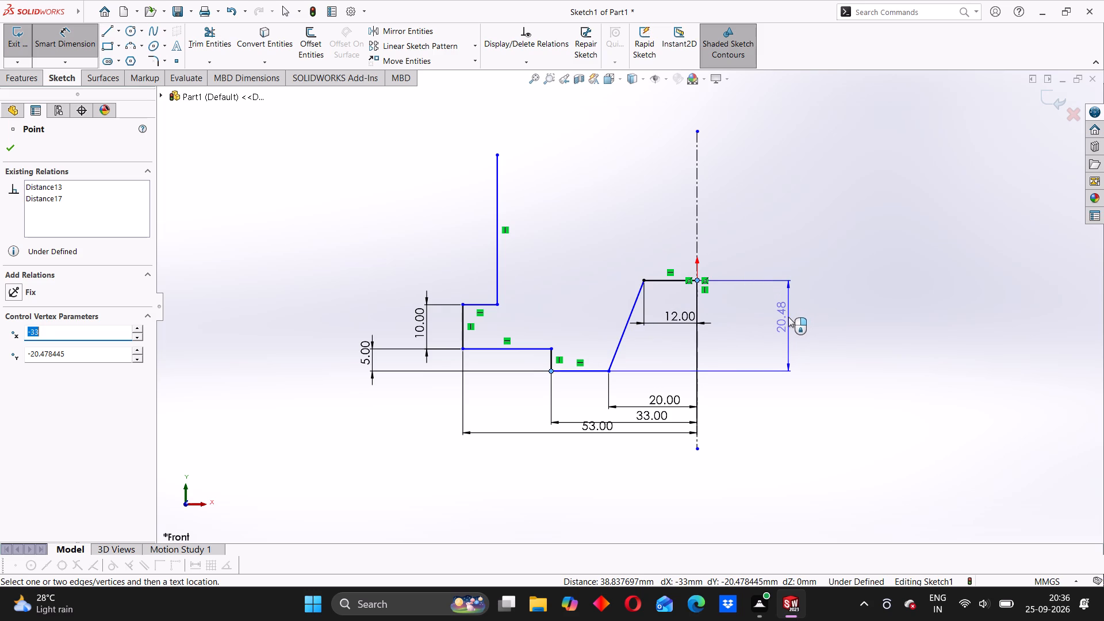
click(788, 317)
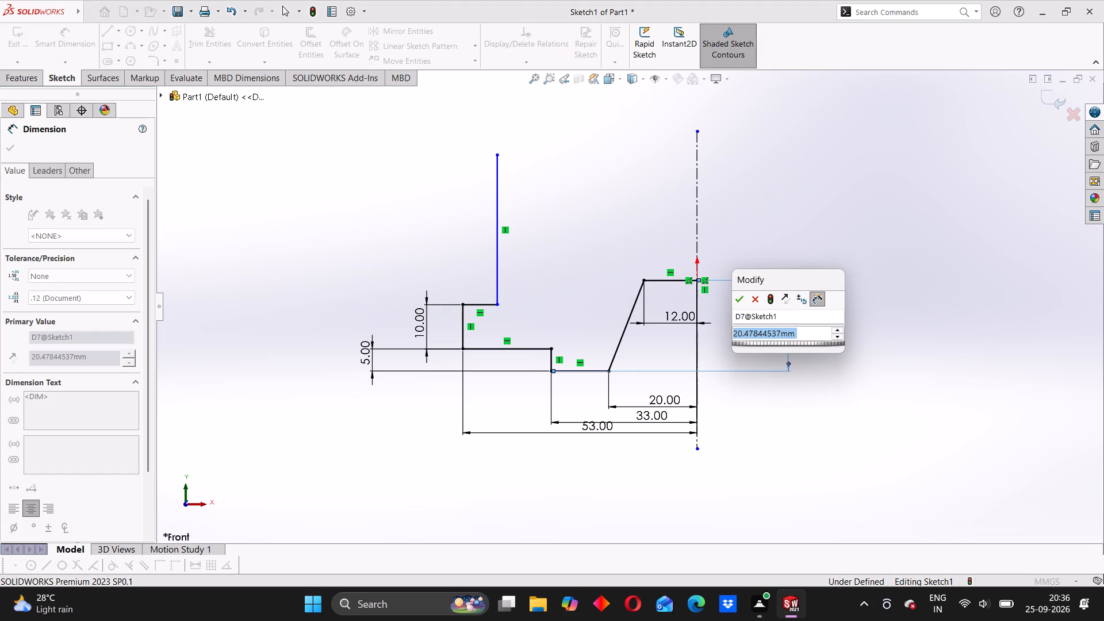
text(52)
key(Return)
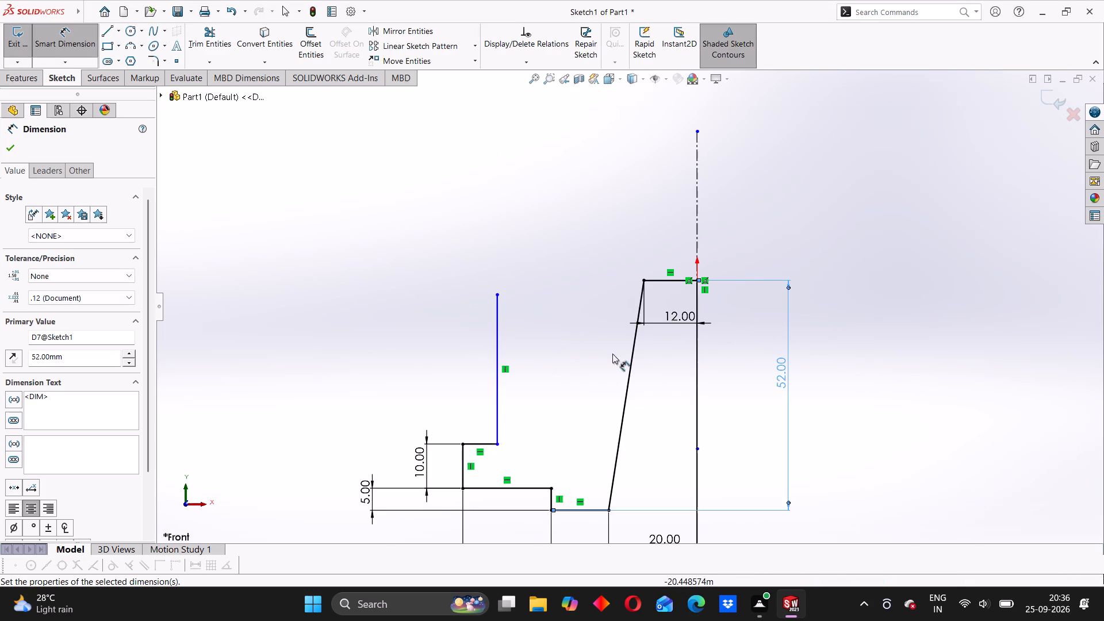
Sketch a circle of about 13.8 mm radius centered on the vertical centerline, about 25 mm above the origin.
scroll(626, 358, up, 5)
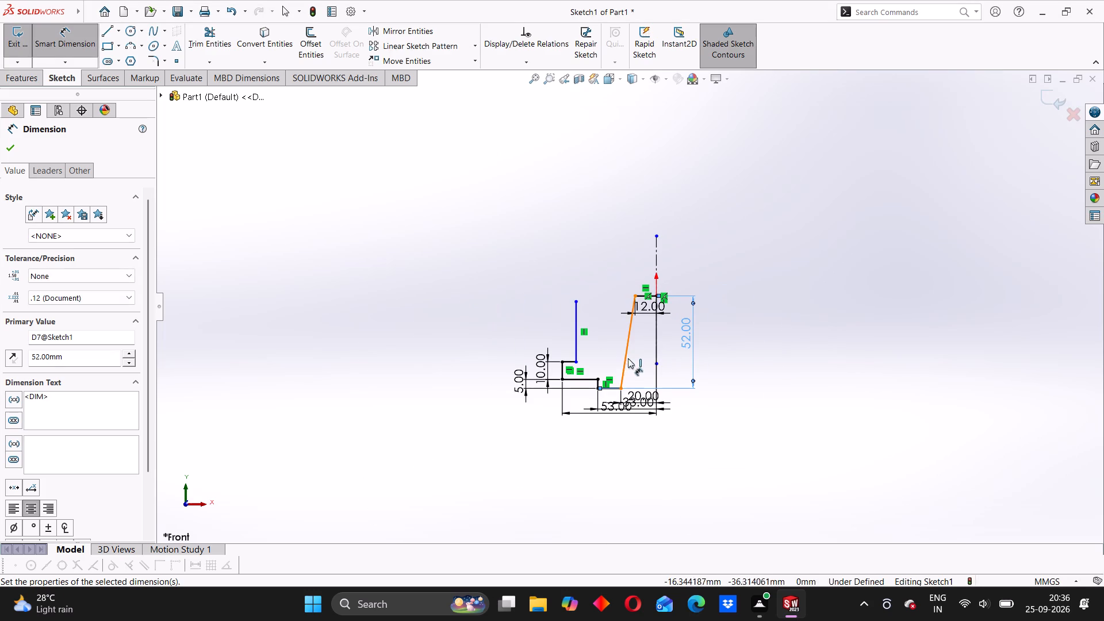
scroll(641, 361, down, 6)
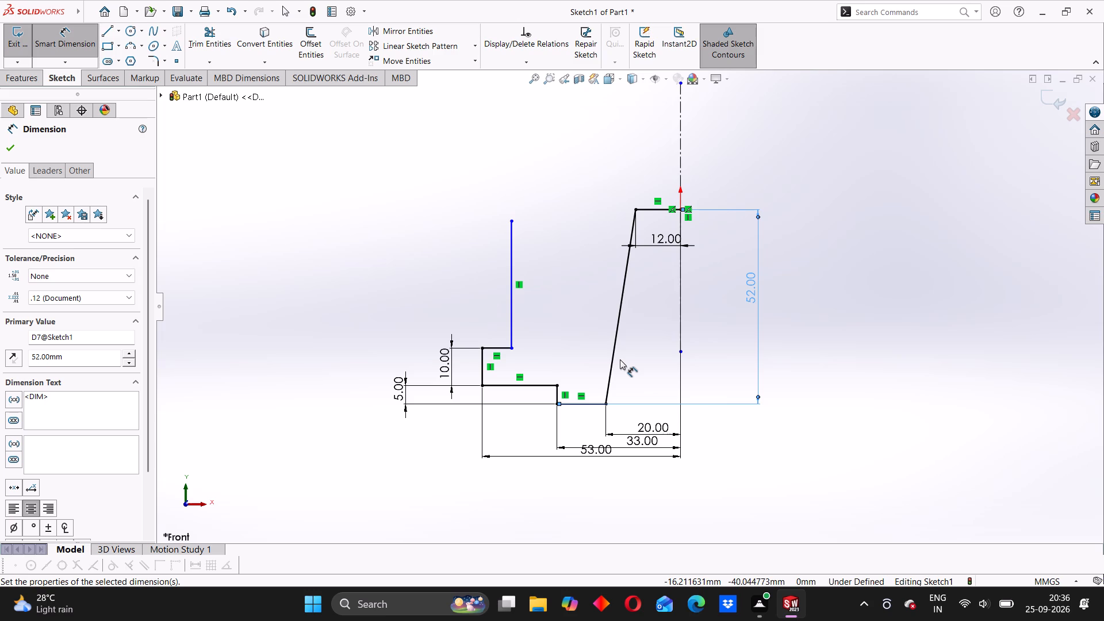
click(128, 33)
scroll(691, 172, up, 2)
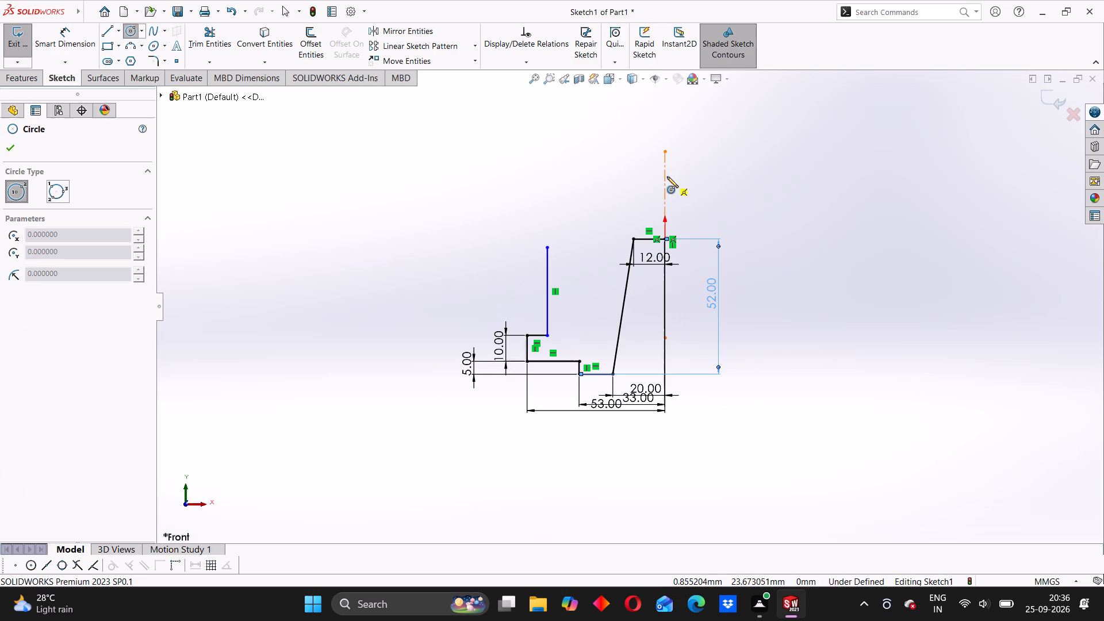
click(665, 175)
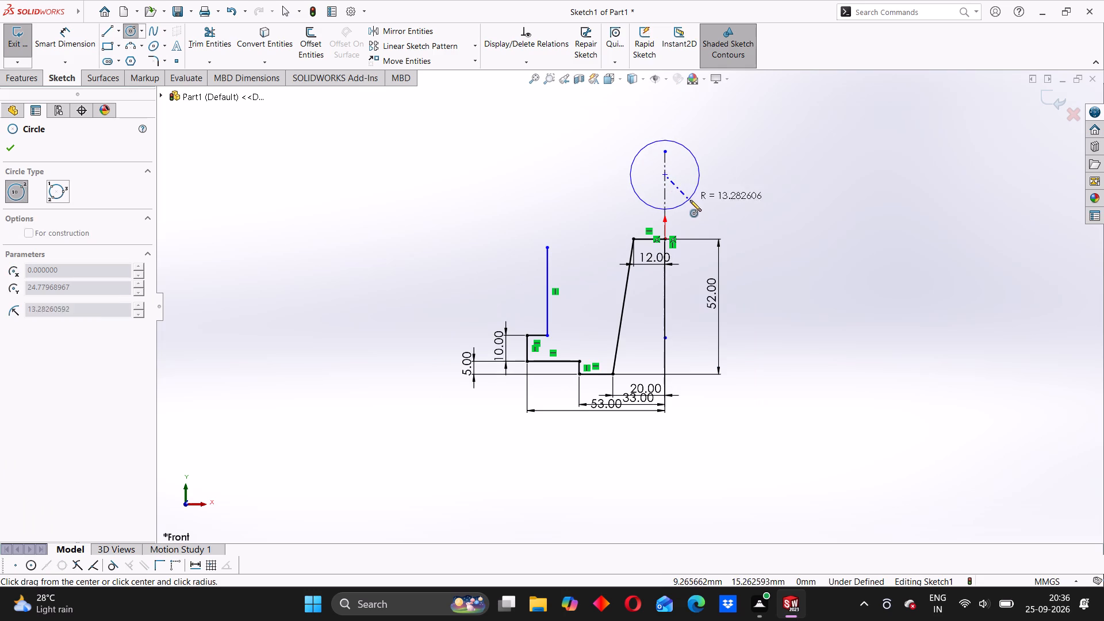
click(692, 198)
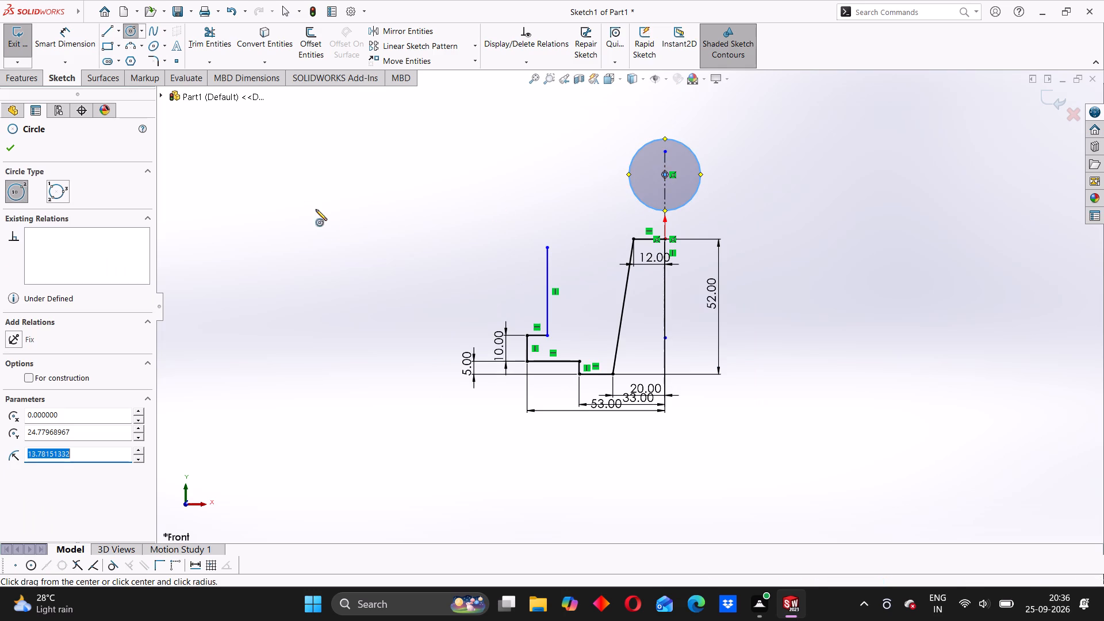
Dimension the circle's center 80 mm vertically above the outer end of the bottom foot line.
click(53, 42)
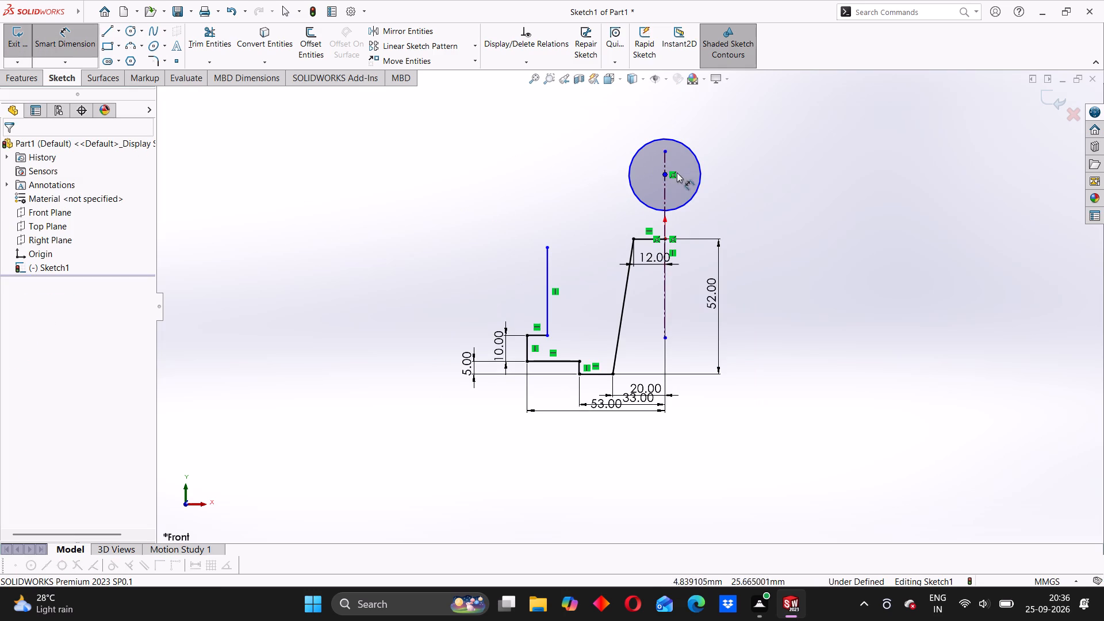
click(665, 173)
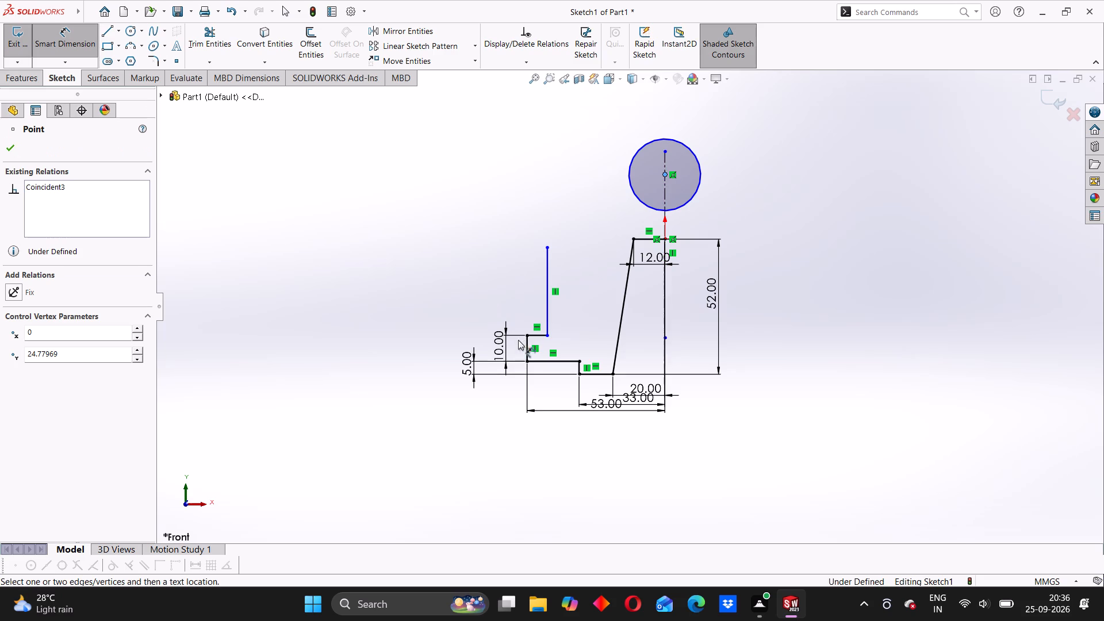
click(526, 361)
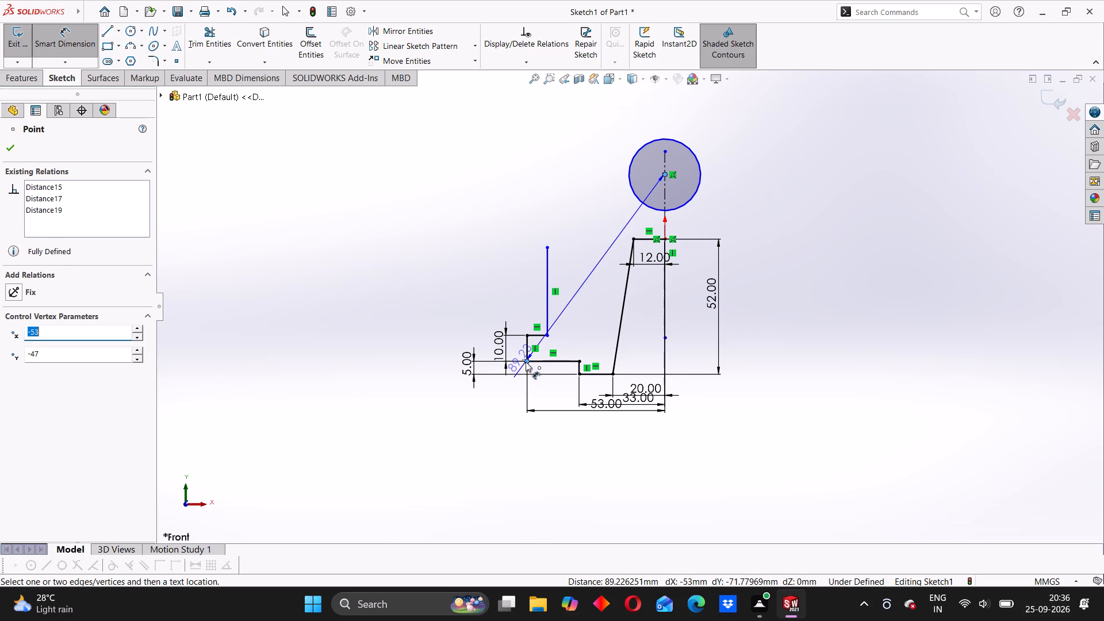
key(Escape)
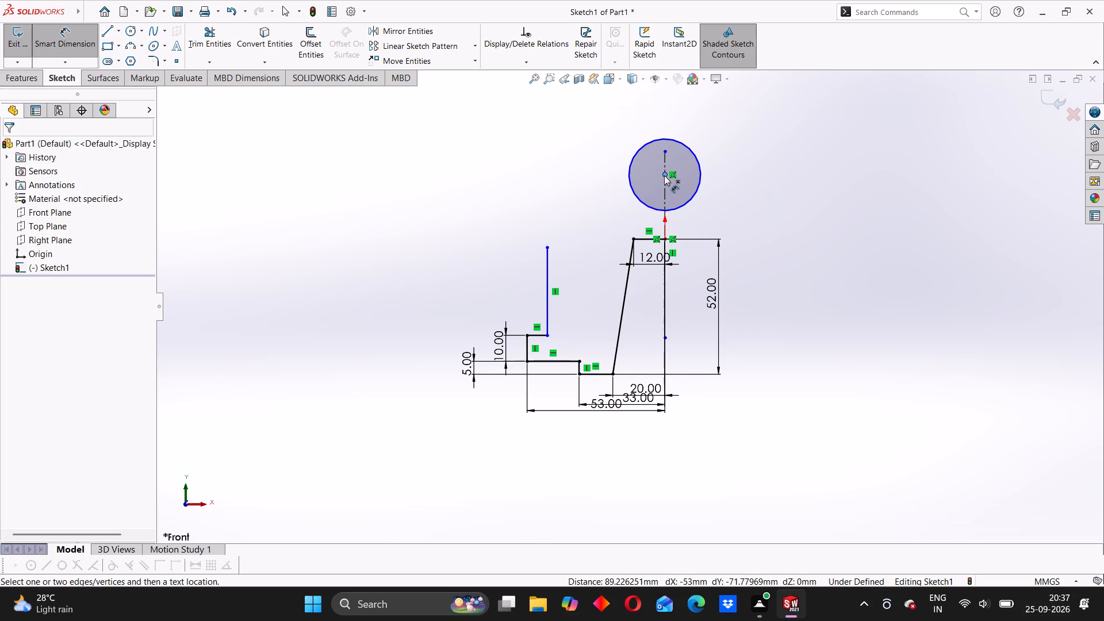
click(578, 374)
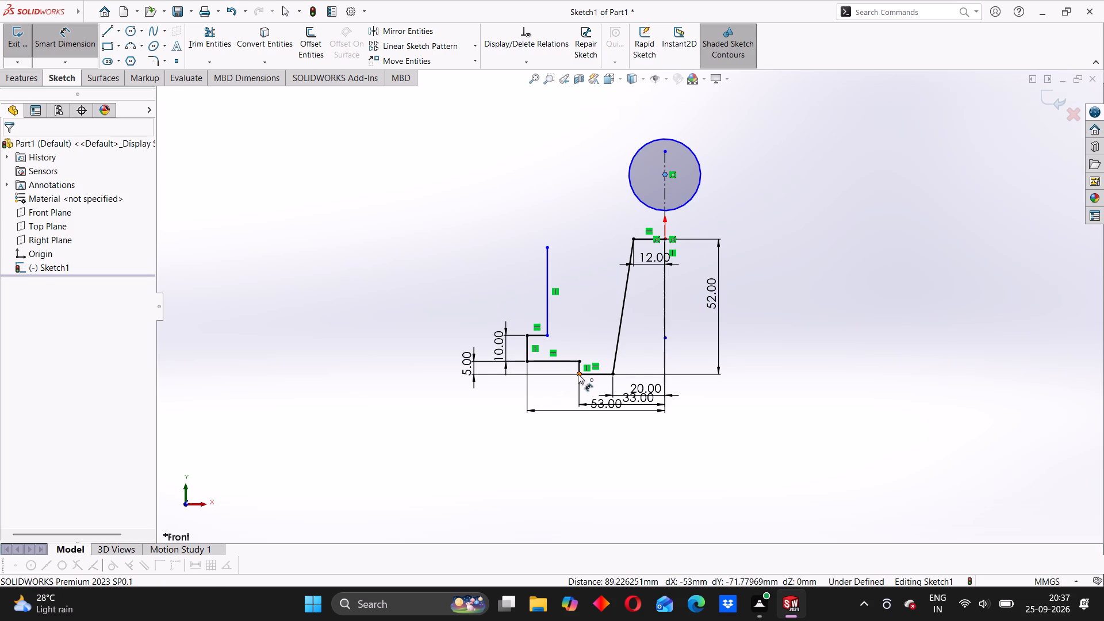
click(351, 335)
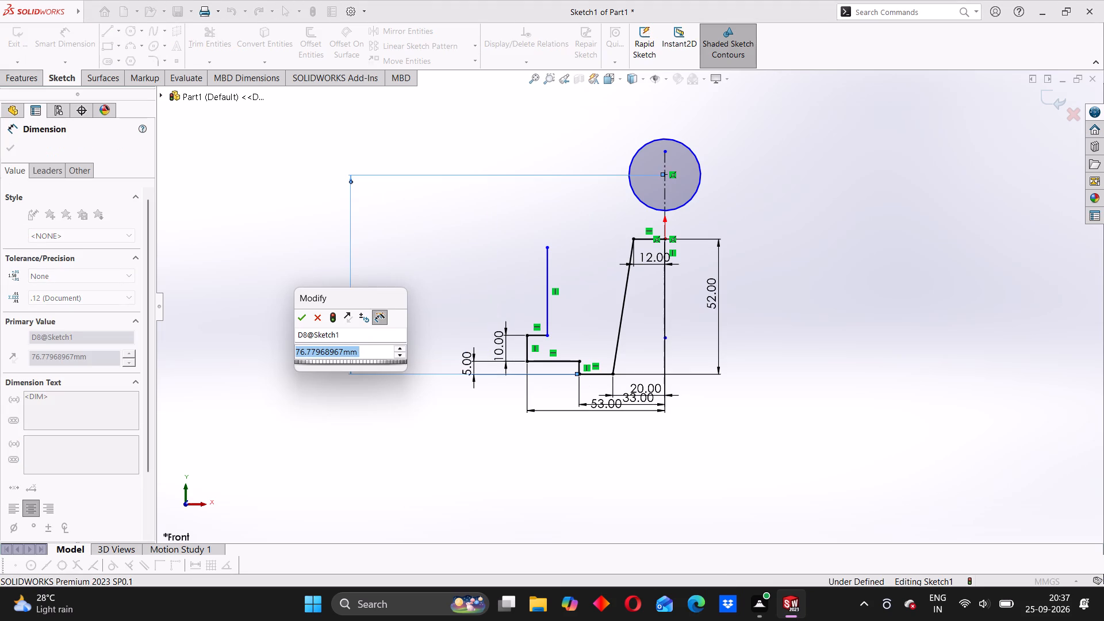
text(80)
key(Return)
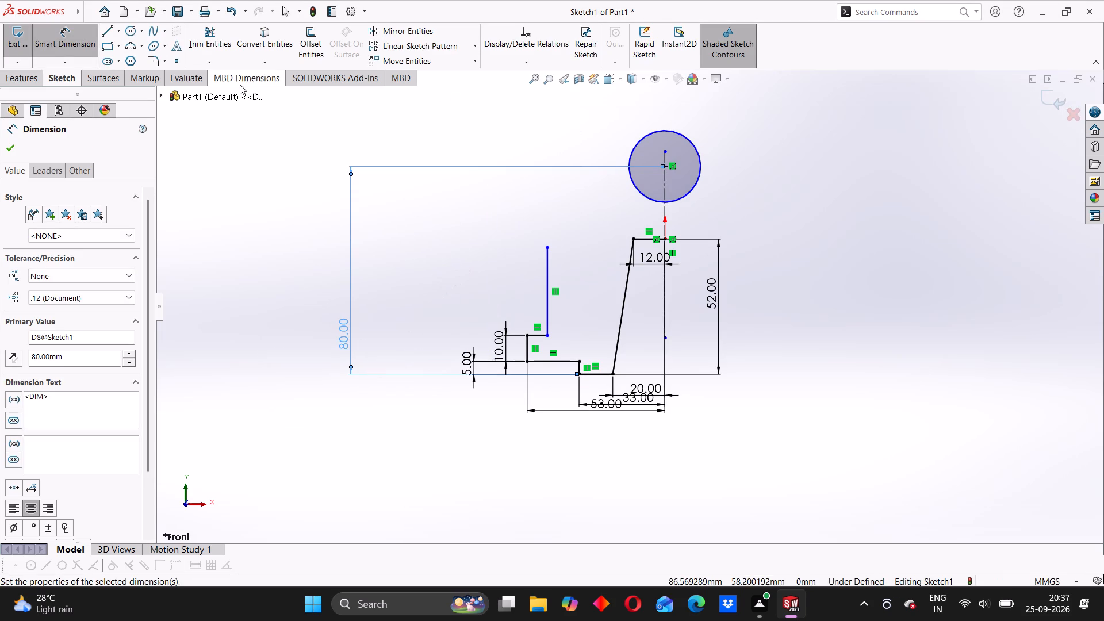
Dimension the circle's diameter as 30 mm.
click(695, 148)
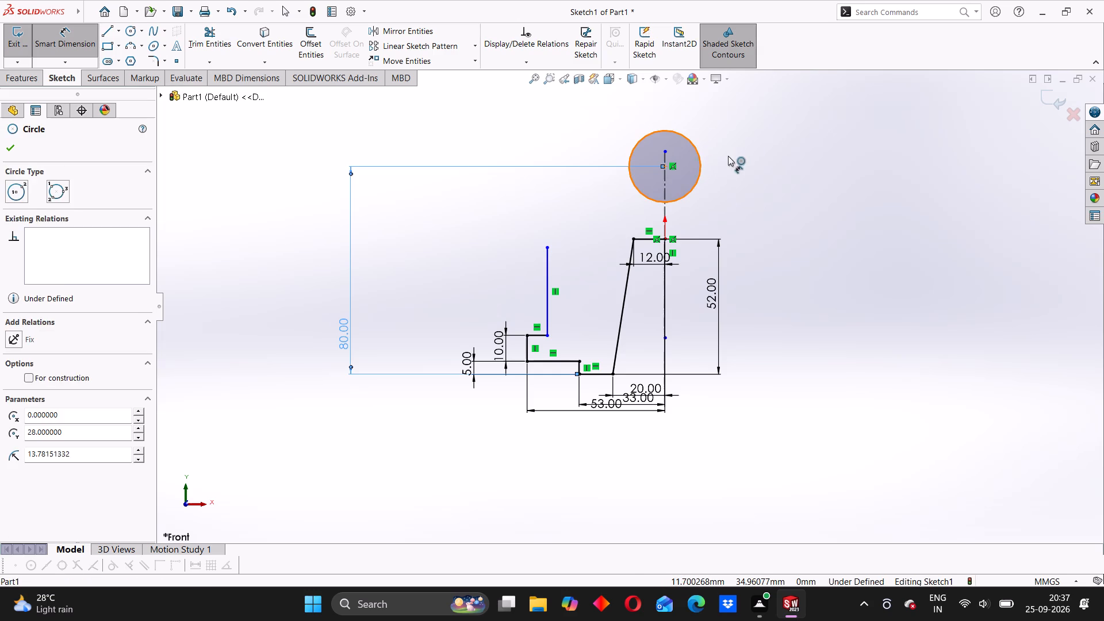
click(728, 156)
text(30)
key(Return)
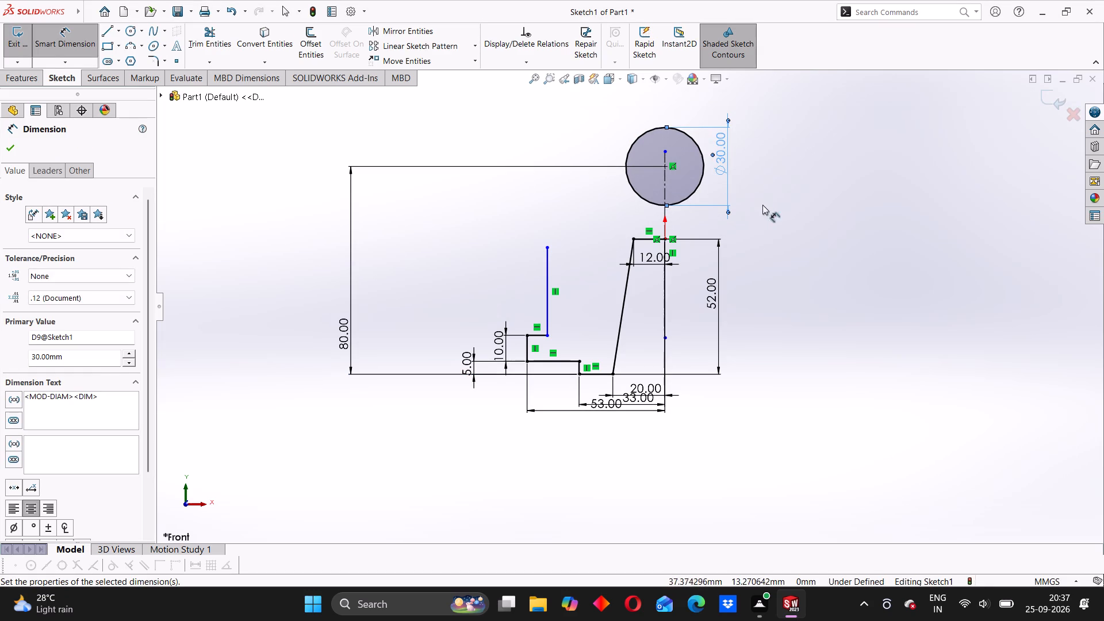
Sketch a larger circle of about 26.7 mm radius concentric with the 30 mm circle.
scroll(734, 248, down, 2)
scroll(699, 271, up, 3)
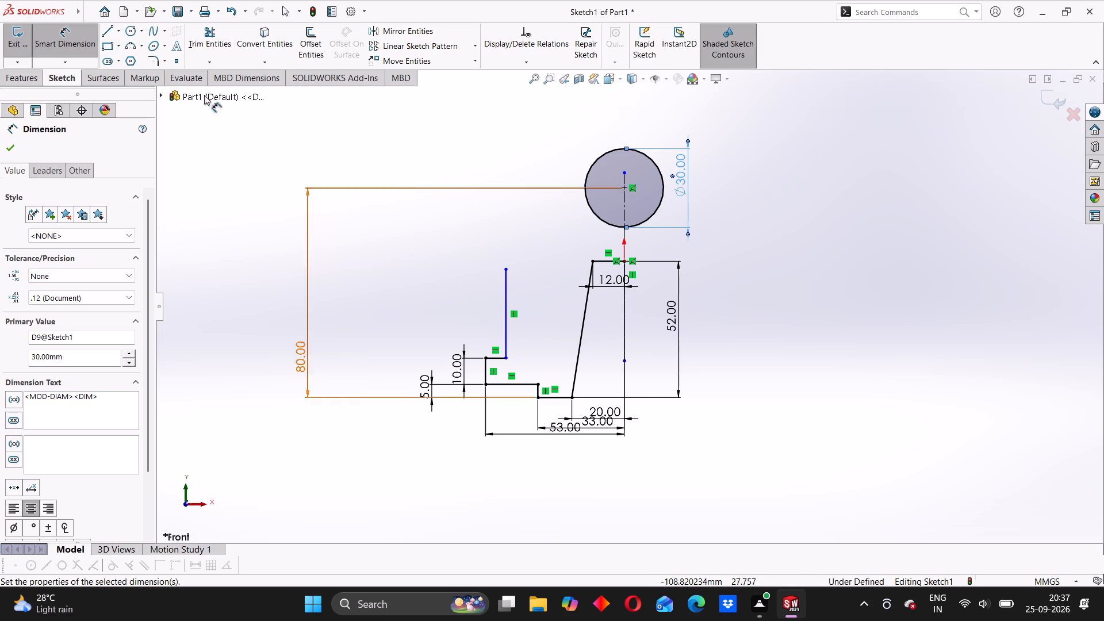
click(130, 34)
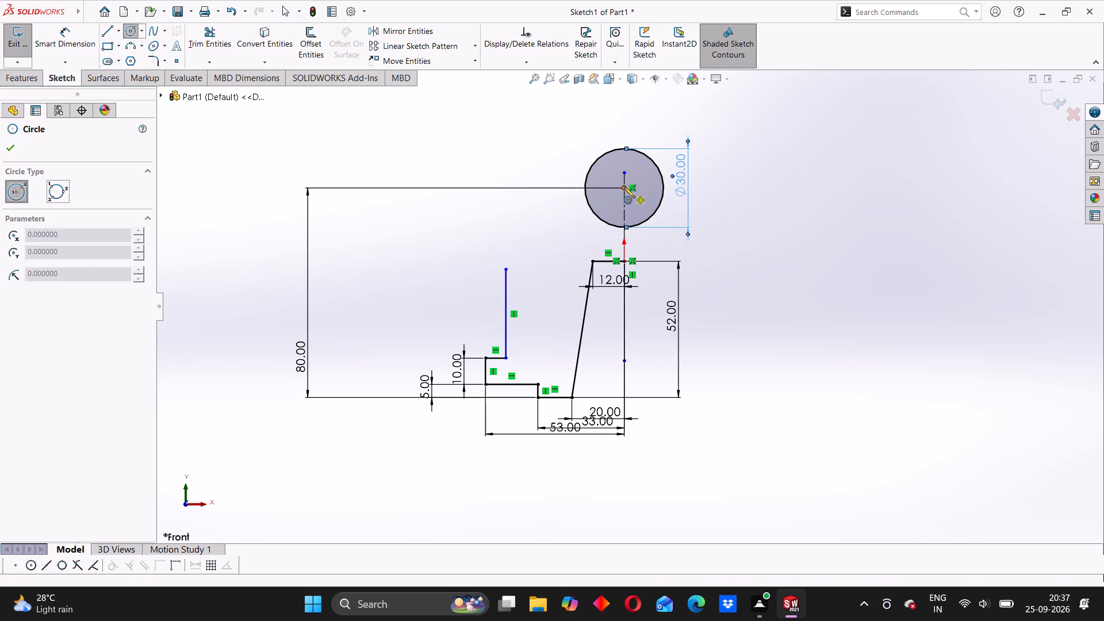
click(624, 189)
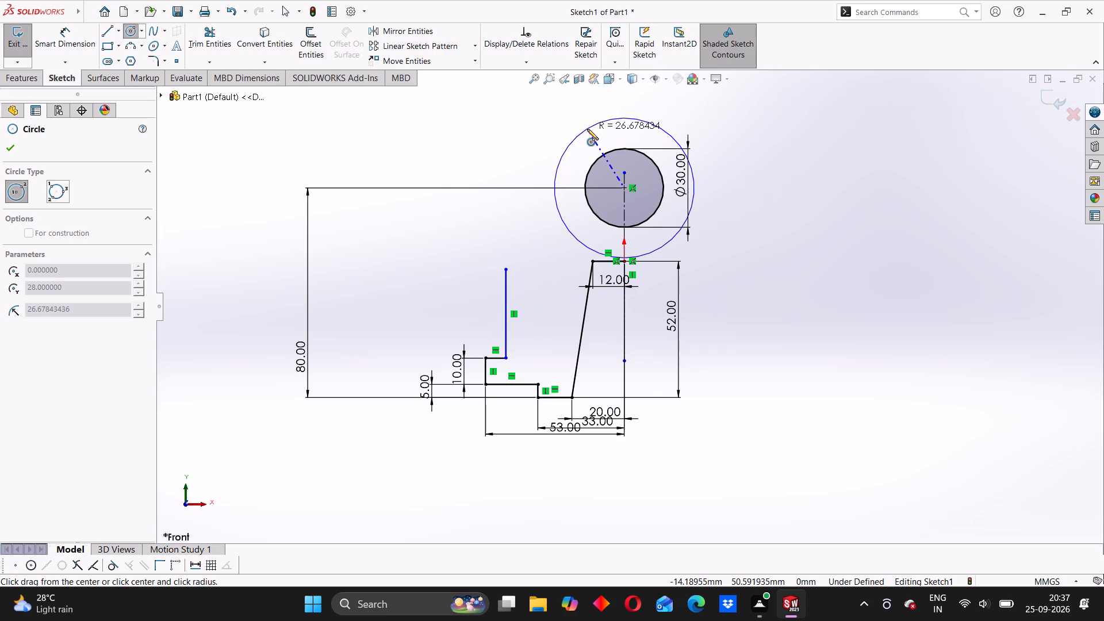
click(587, 129)
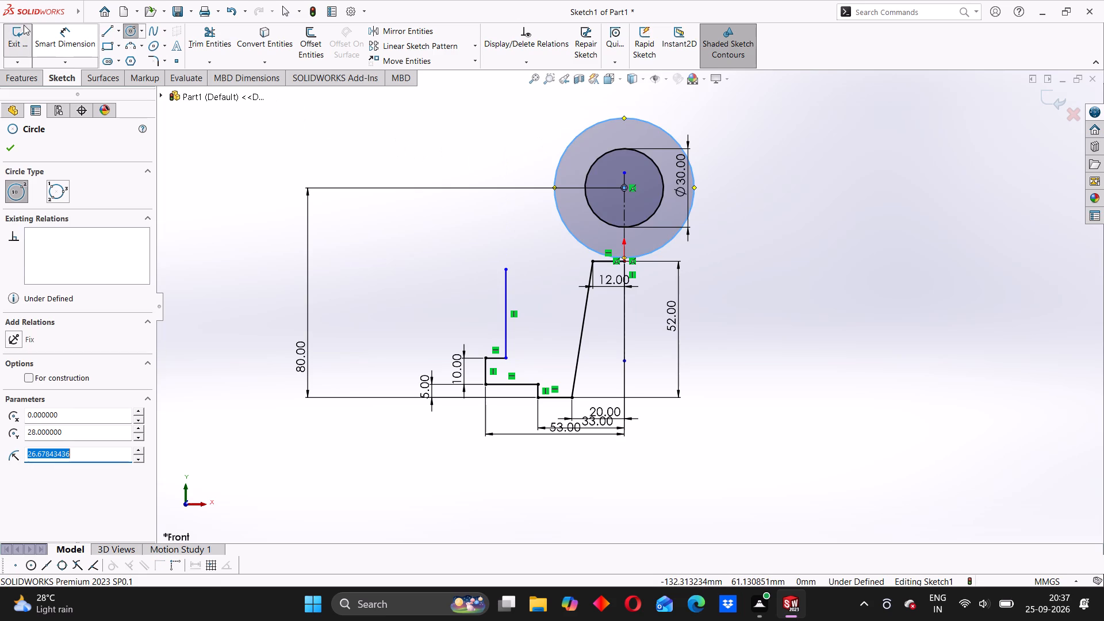
Dimension the larger concentric circle's diameter as 60 mm.
click(59, 38)
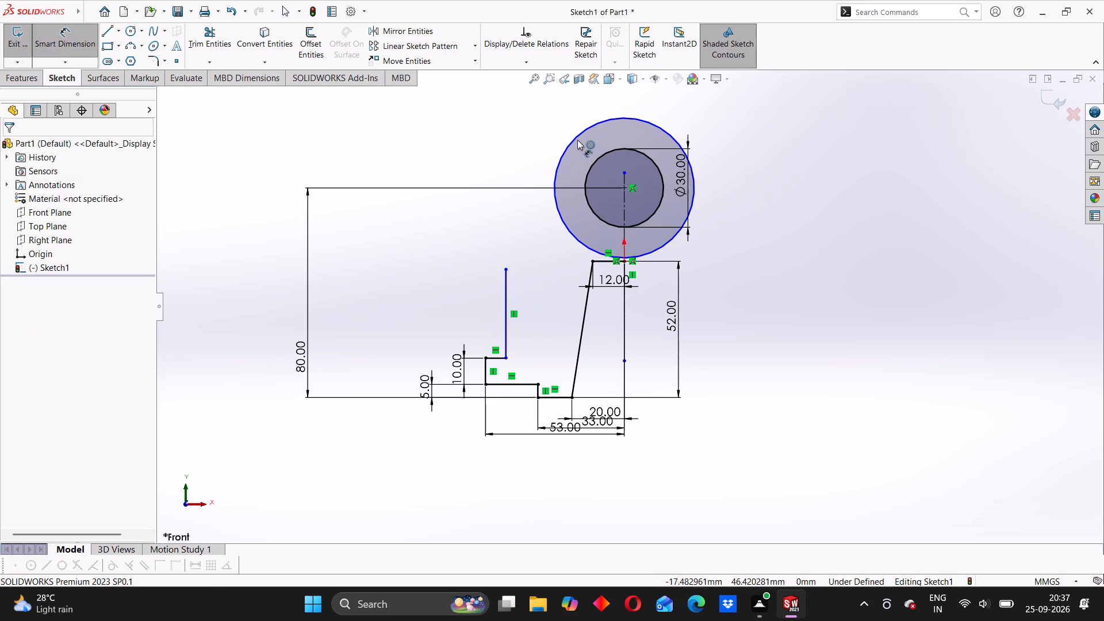
click(570, 141)
click(484, 163)
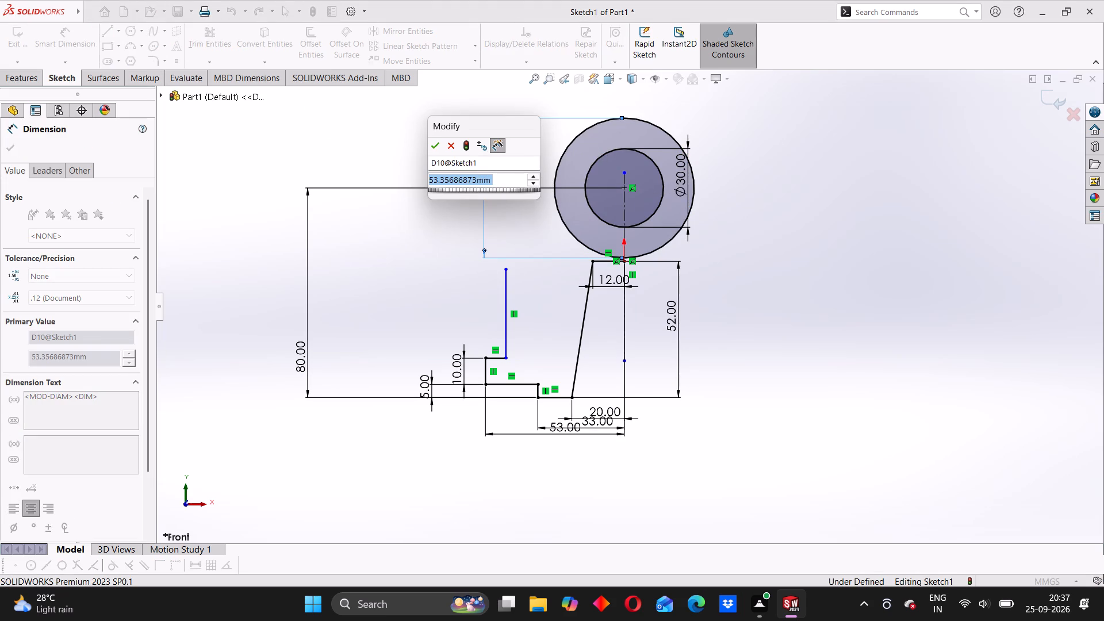
key(6)
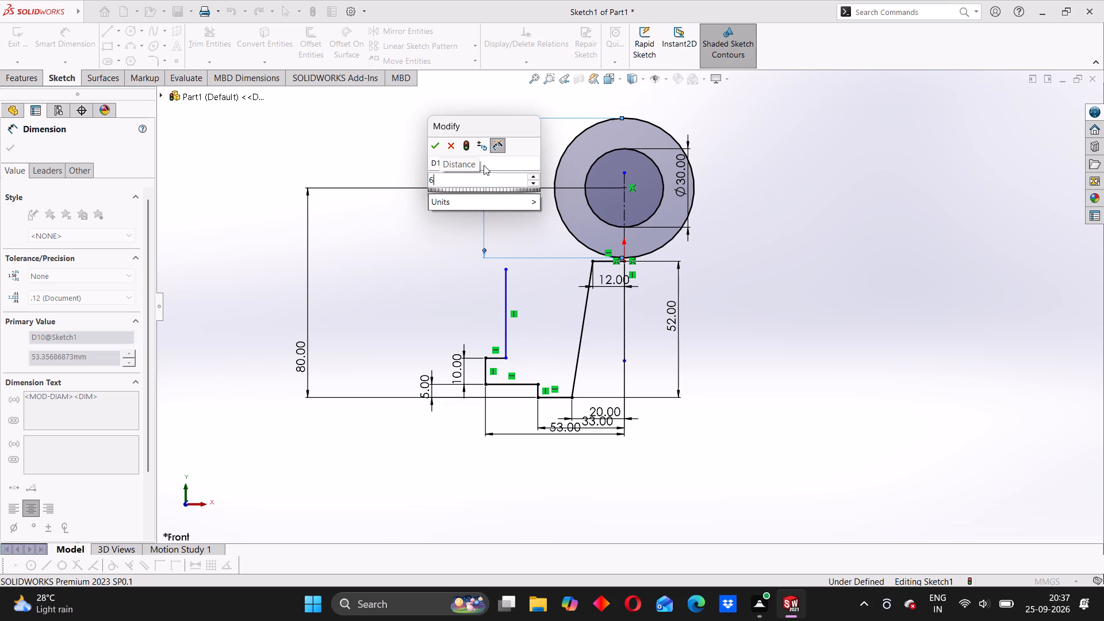
key(0)
key(Return)
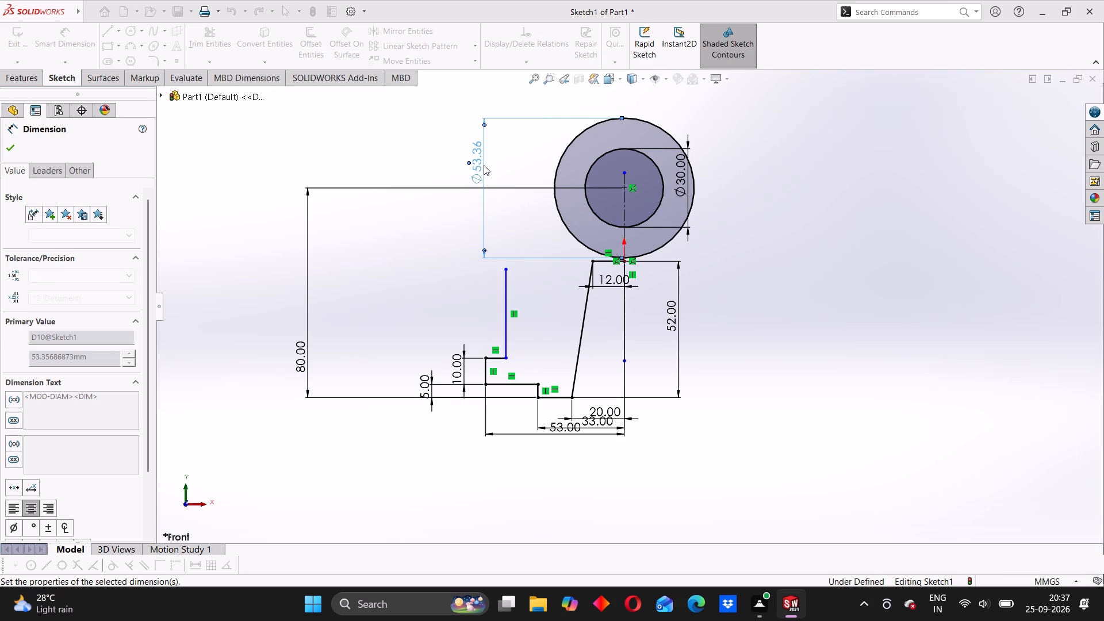
click(454, 171)
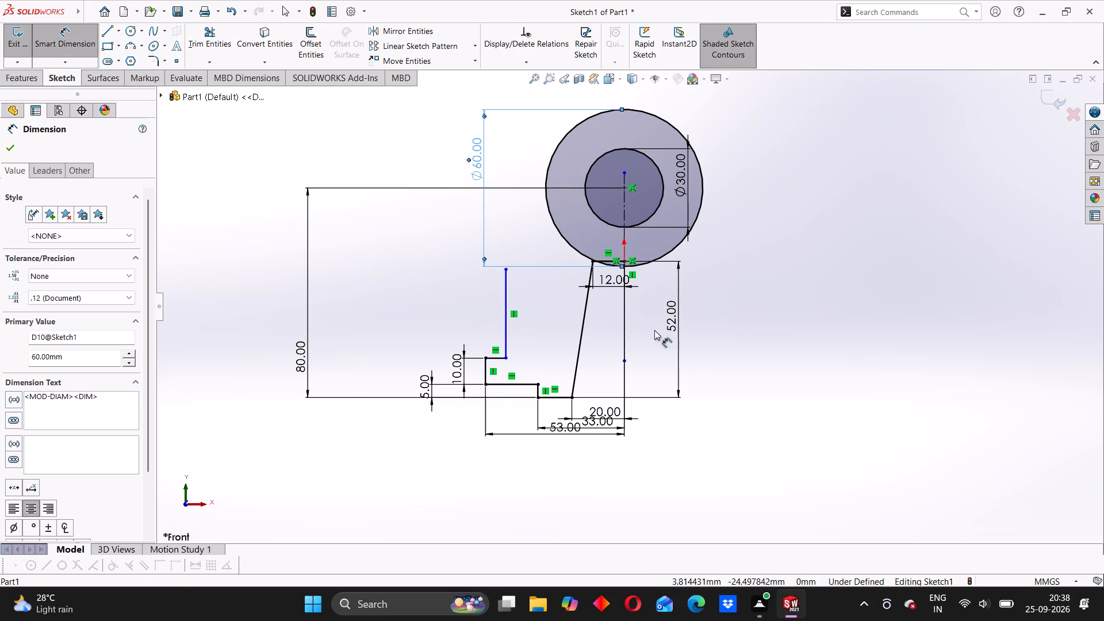
scroll(562, 291, up, 3)
scroll(623, 293, down, 6)
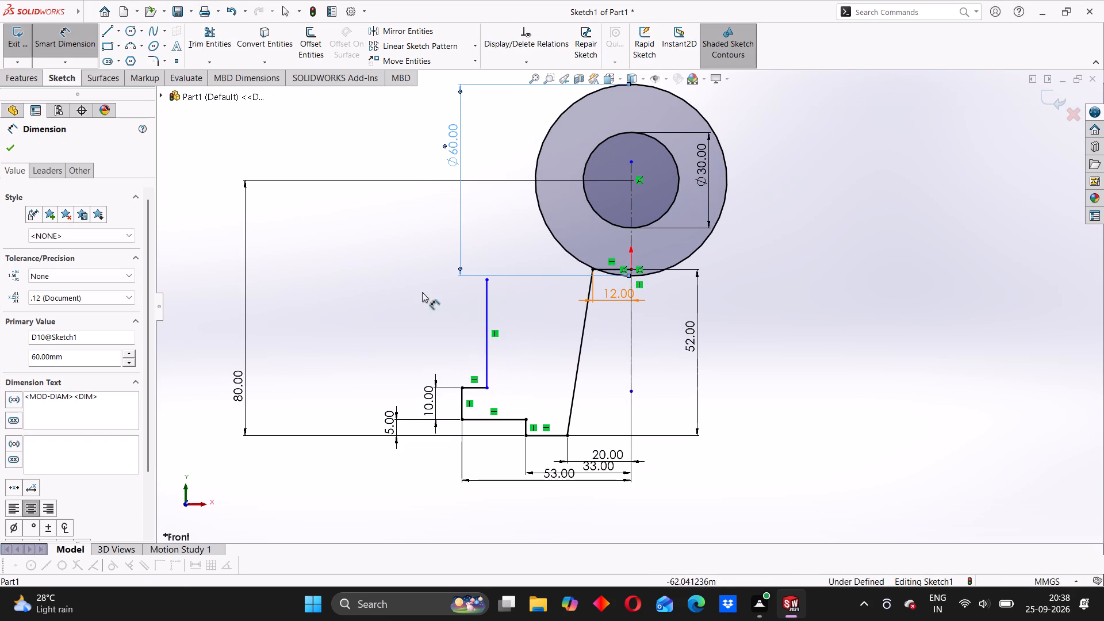
key(Escape)
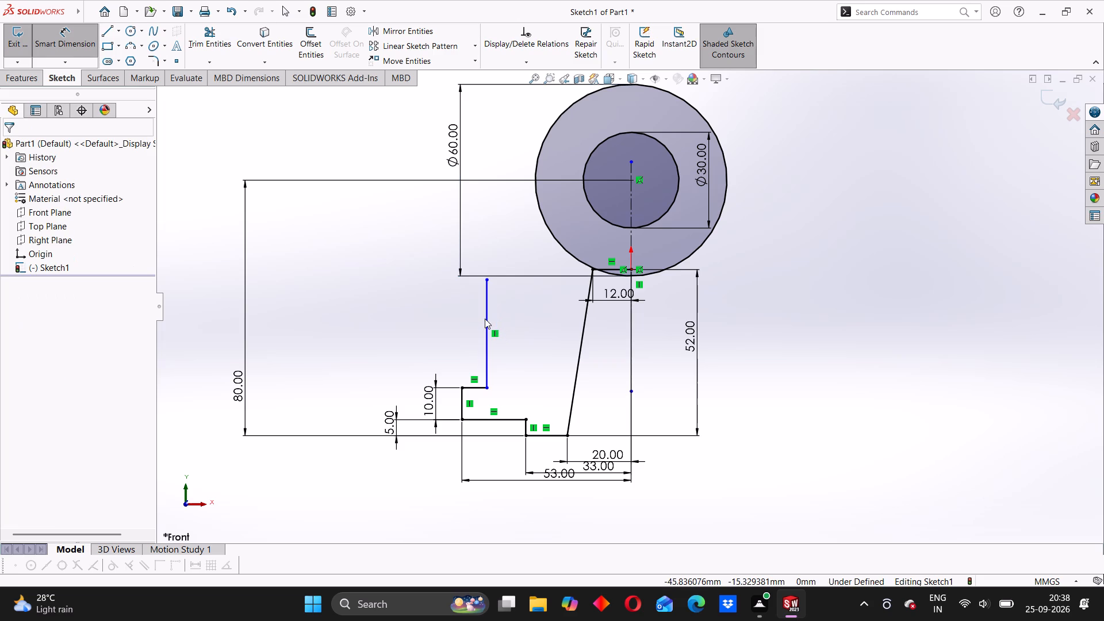
Delete the free vertical line above the foot and the short horizontal line on top of the foot.
click(486, 318)
key(Delete)
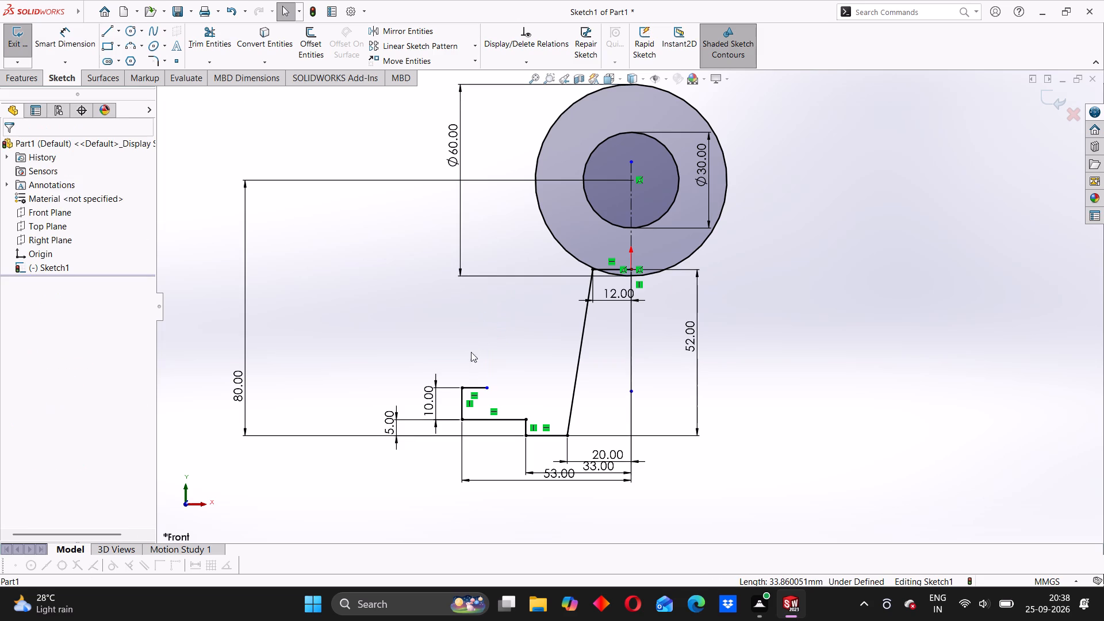
click(474, 390)
key(Delete)
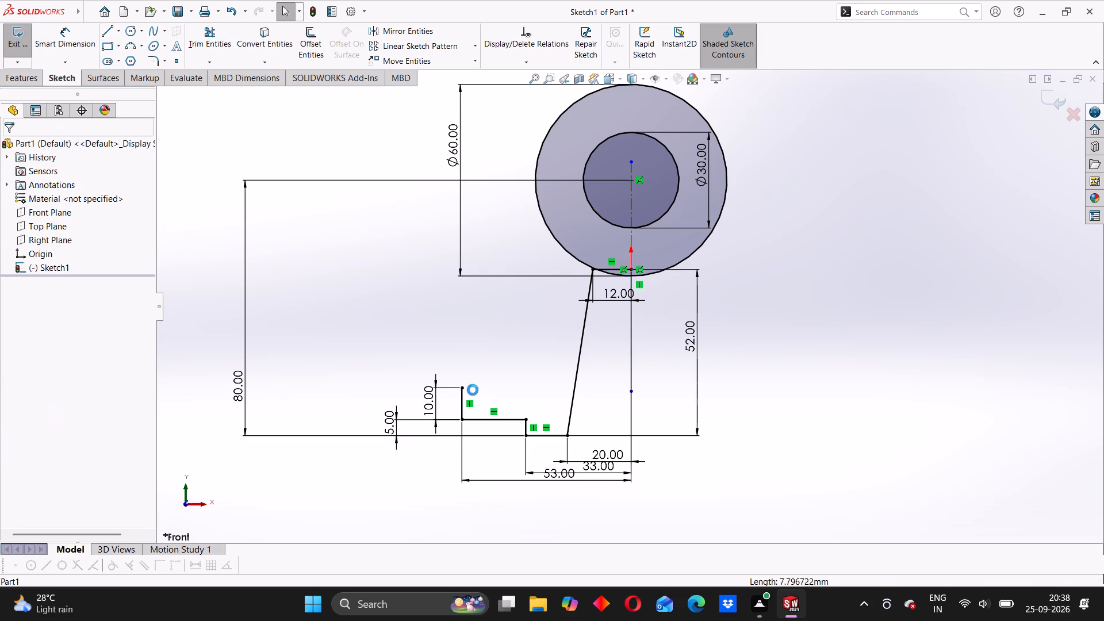
Sketch a 65 mm vertical line down from the 60 mm circle's left quadrant, joined by a 23 mm horizontal line to the foot's upper outer corner.
click(106, 33)
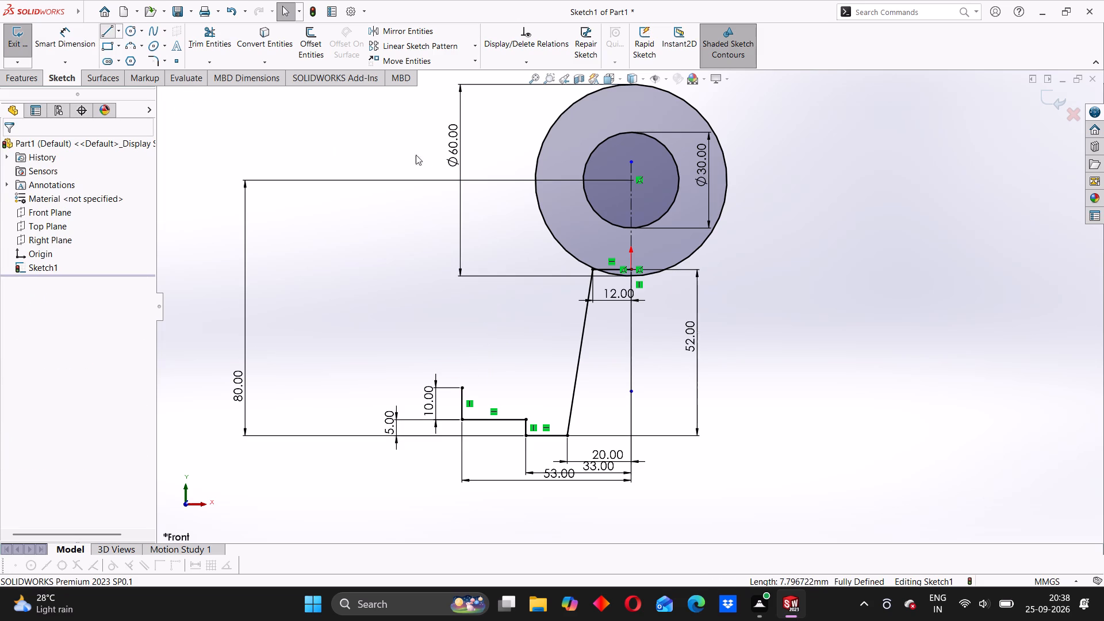
click(535, 179)
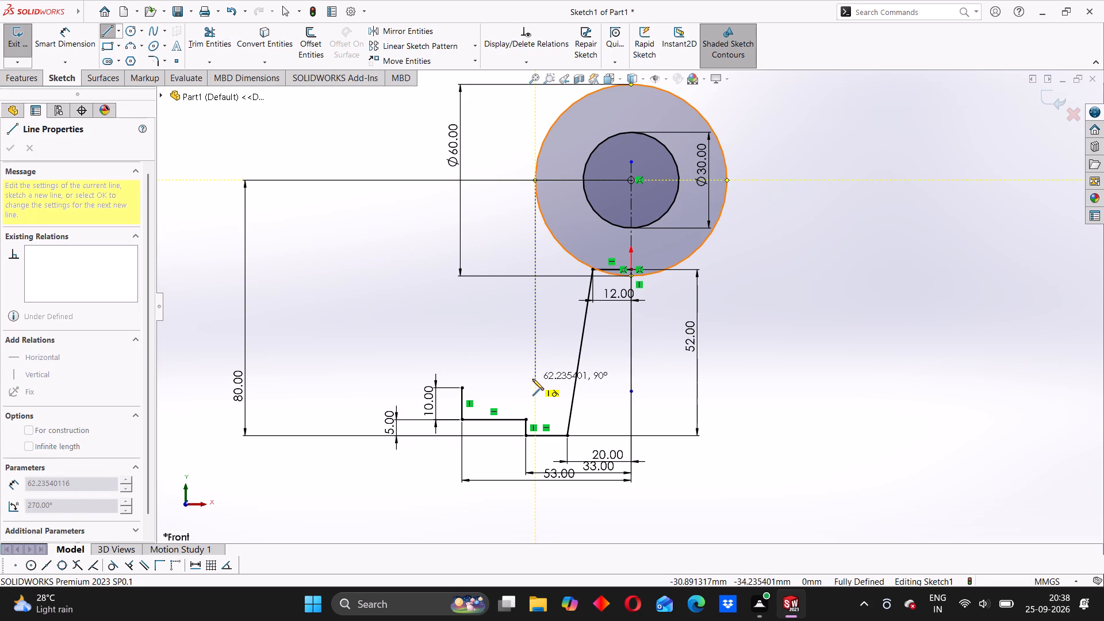
click(534, 387)
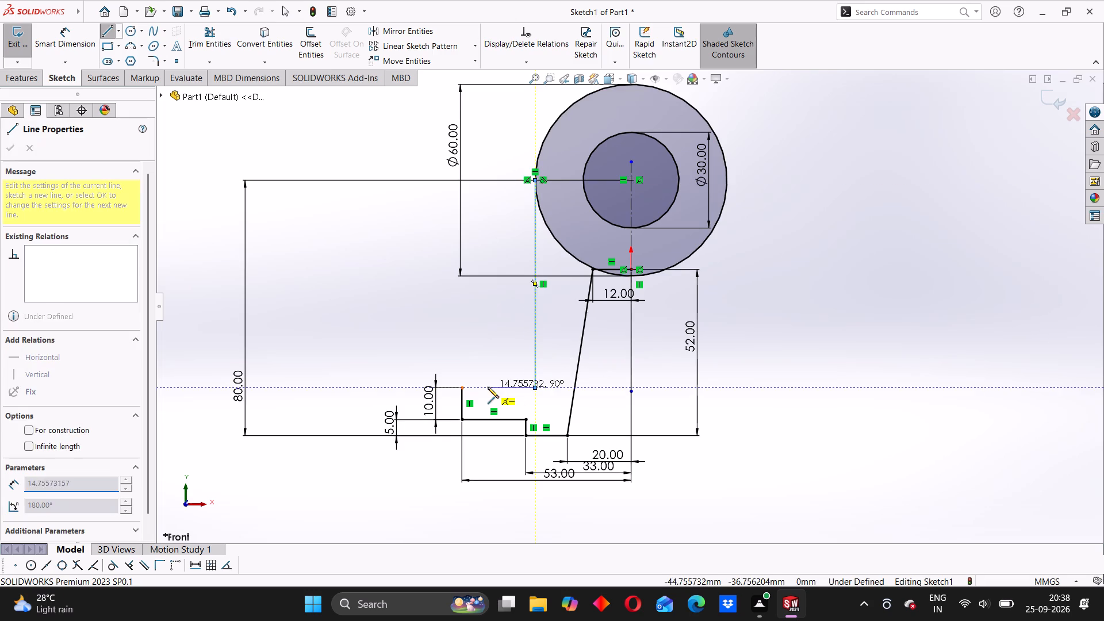
click(465, 388)
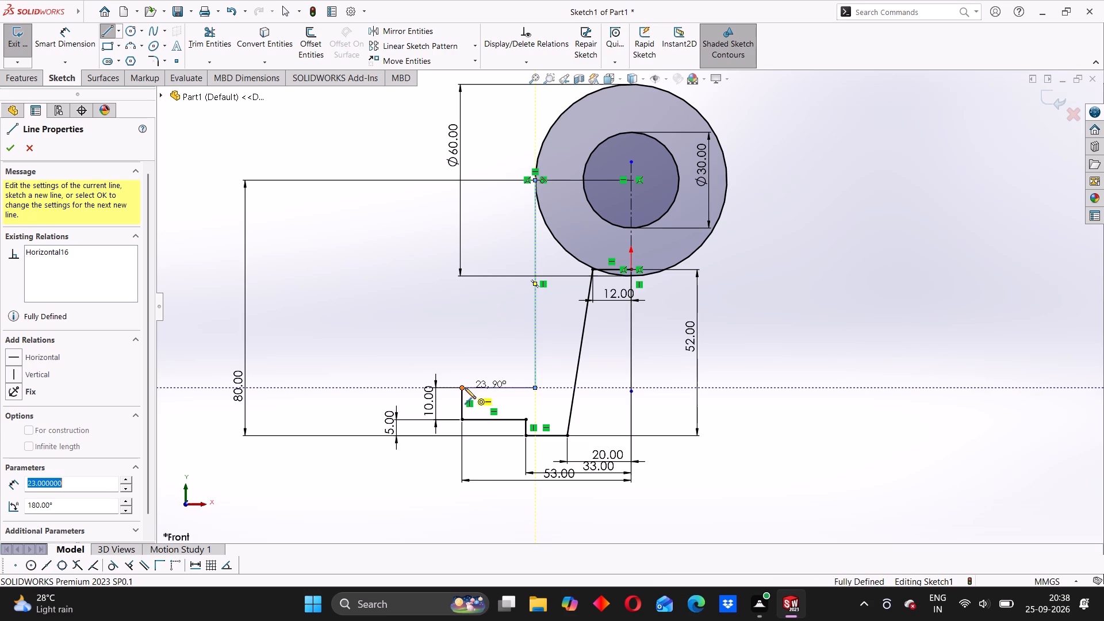
scroll(505, 370, down, 1)
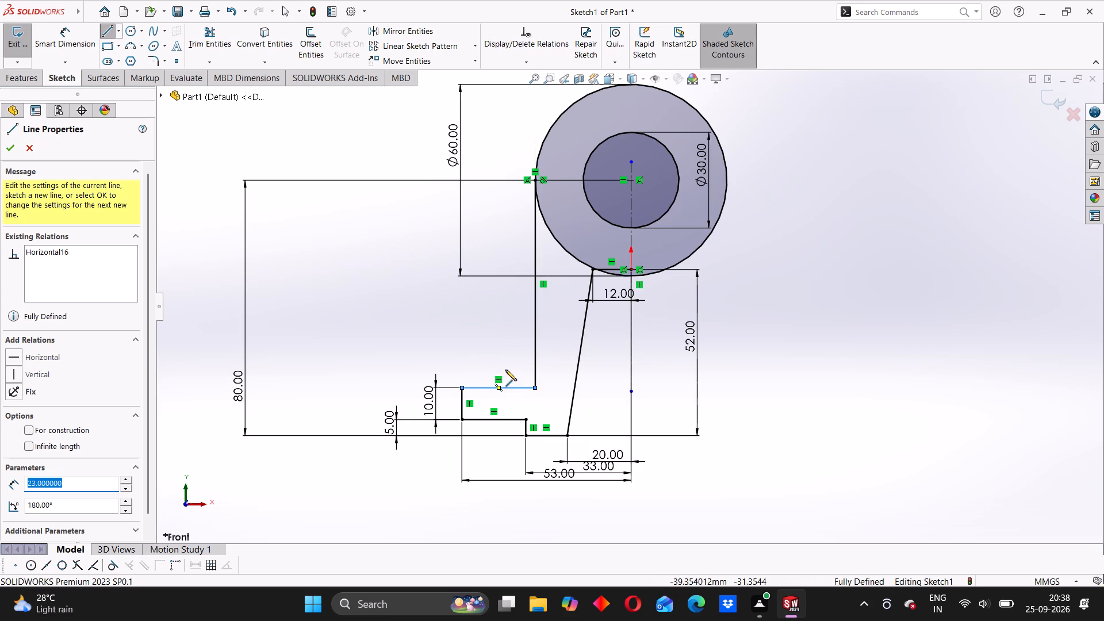
scroll(505, 370, down, 2)
scroll(505, 370, up, 3)
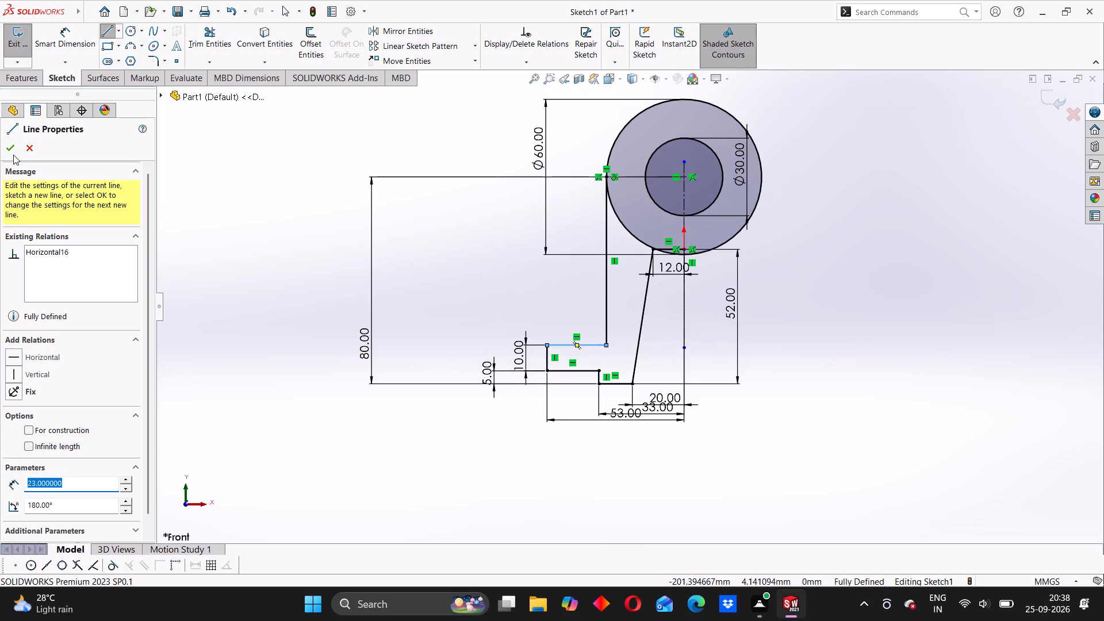
click(13, 155)
scroll(623, 299, down, 4)
scroll(592, 282, up, 2)
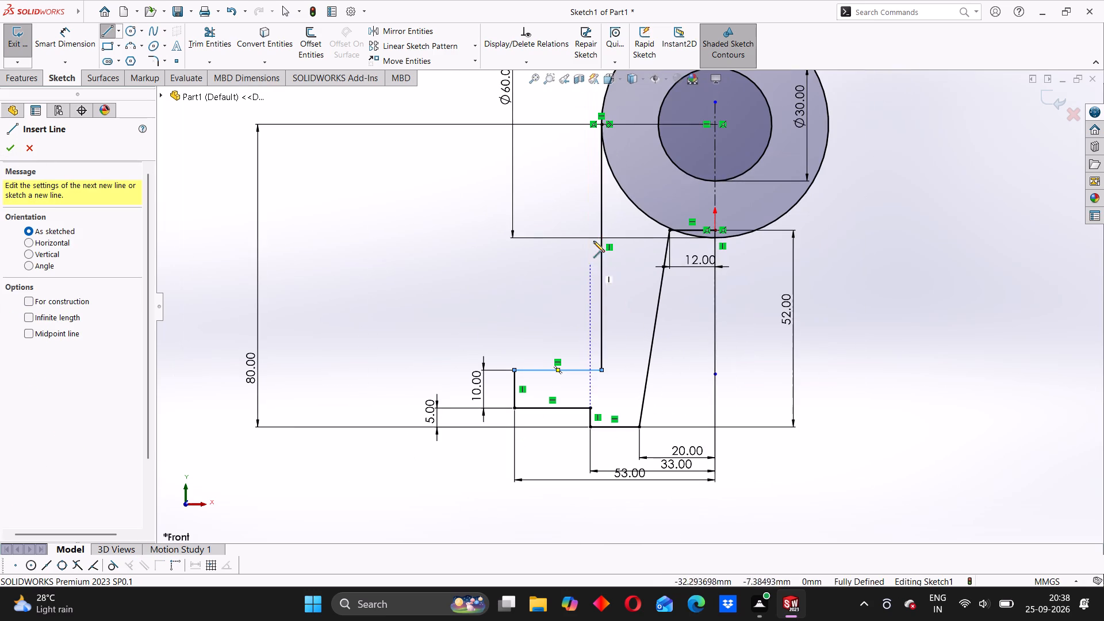
click(600, 202)
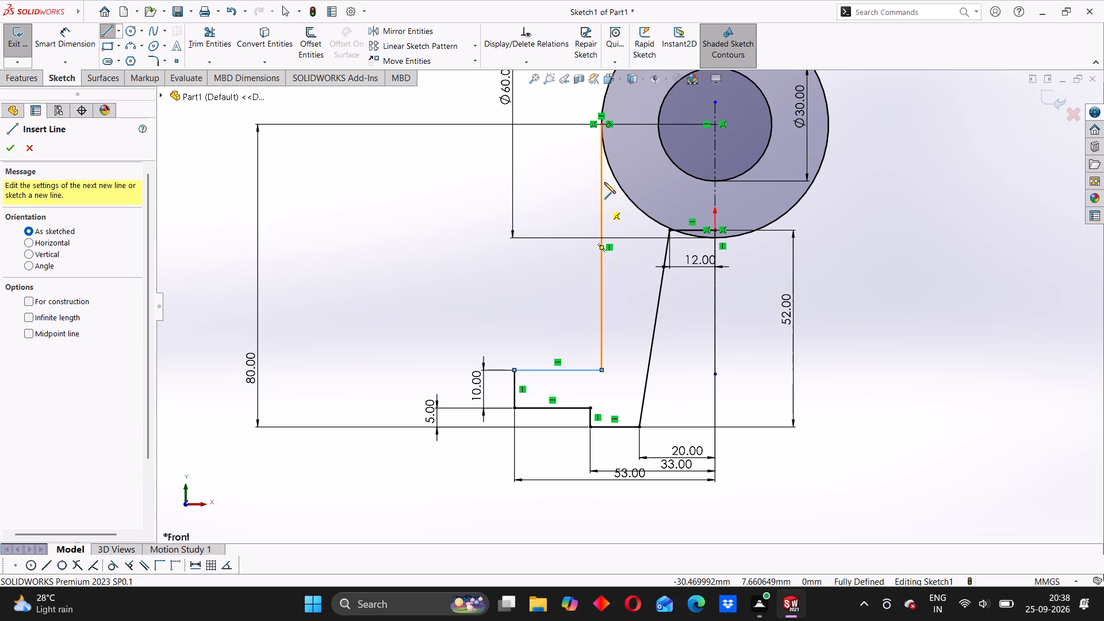
key(Escape)
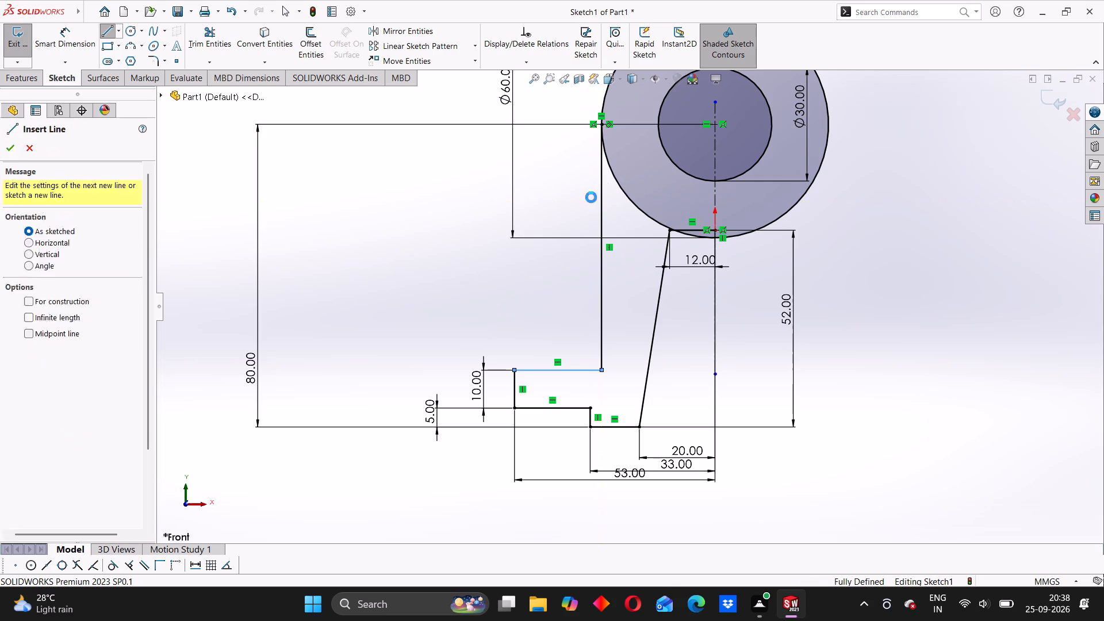
key(Escape)
Apply a tangent relation between the 65 mm vertical line and the 60 mm circle.
click(599, 212)
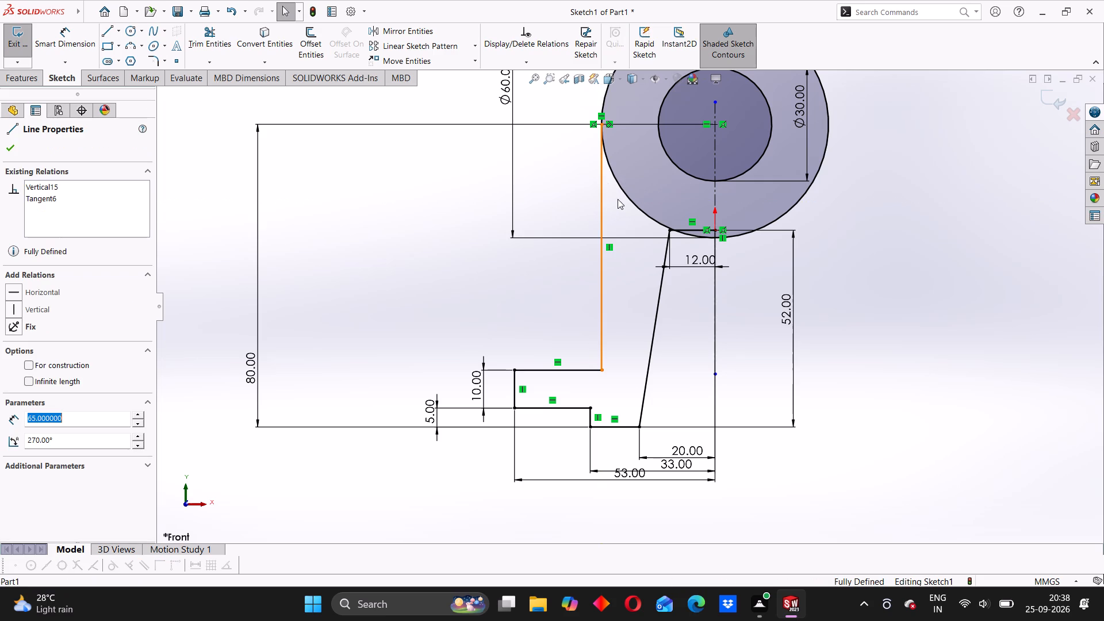
ctrl+click(620, 189)
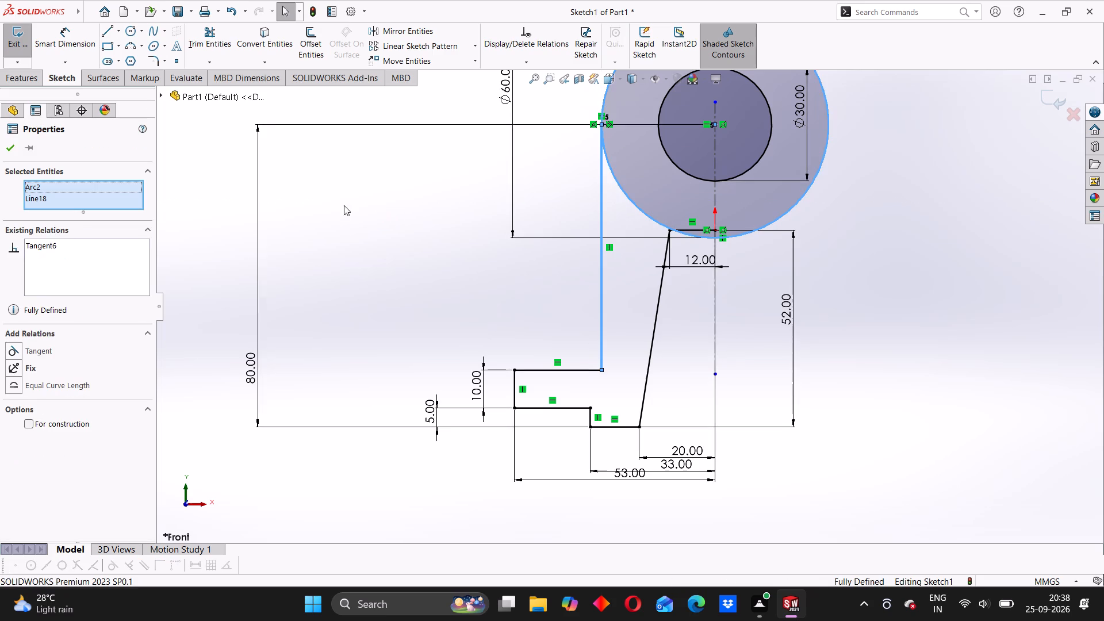
click(17, 350)
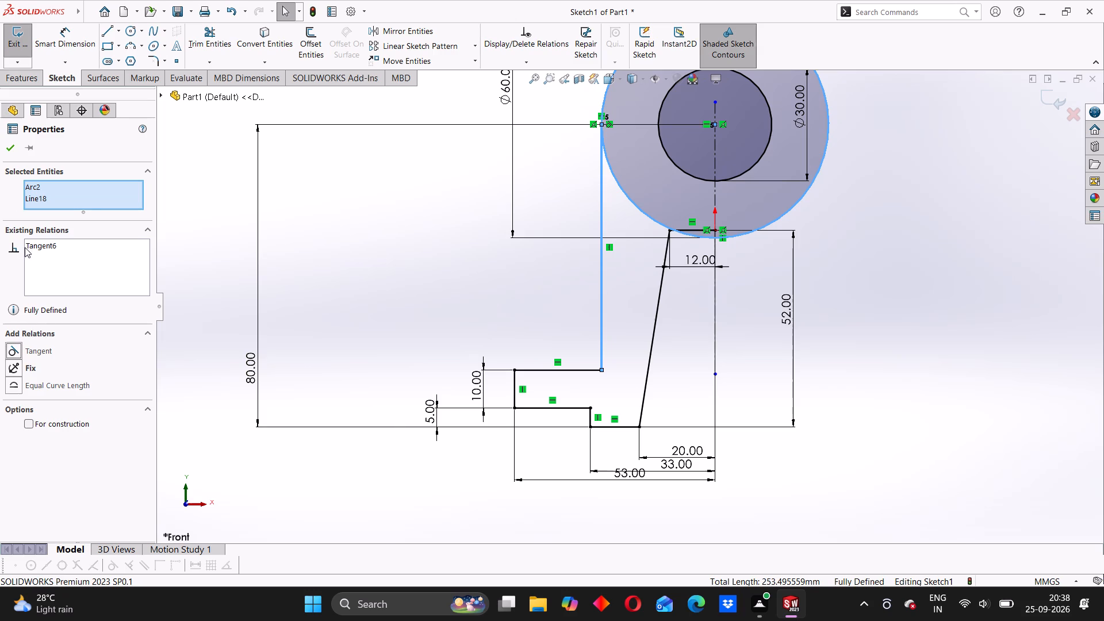
click(9, 145)
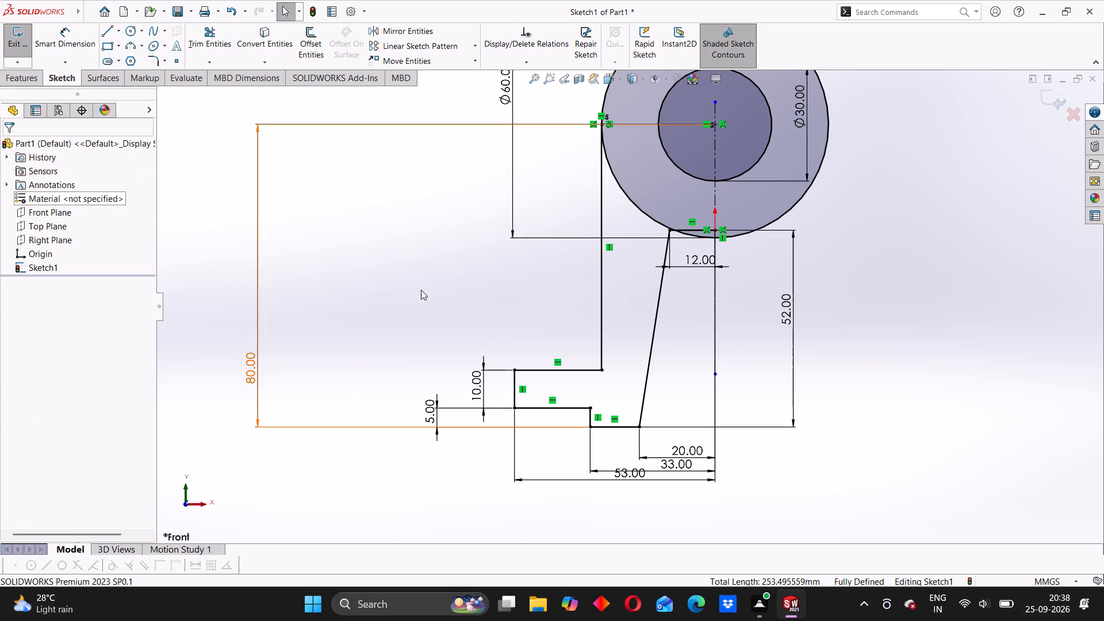
Trim away the 60 mm circle's lower-left arc from the vertical line's tangent point to the centerline, using Trim to closest.
scroll(680, 281, up, 3)
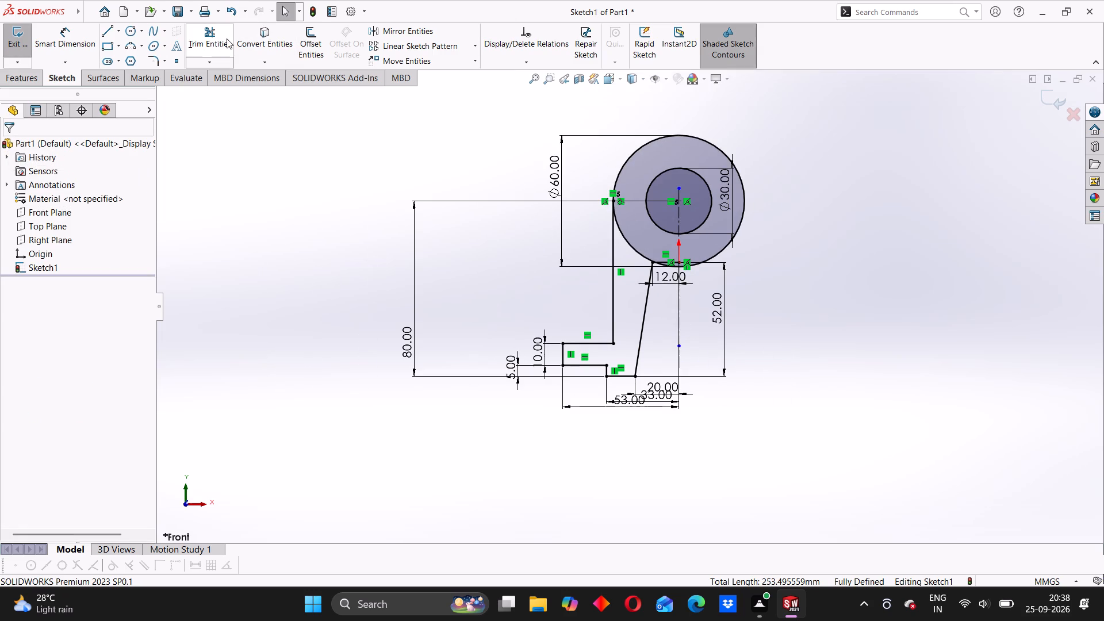
click(227, 39)
scroll(669, 289, down, 6)
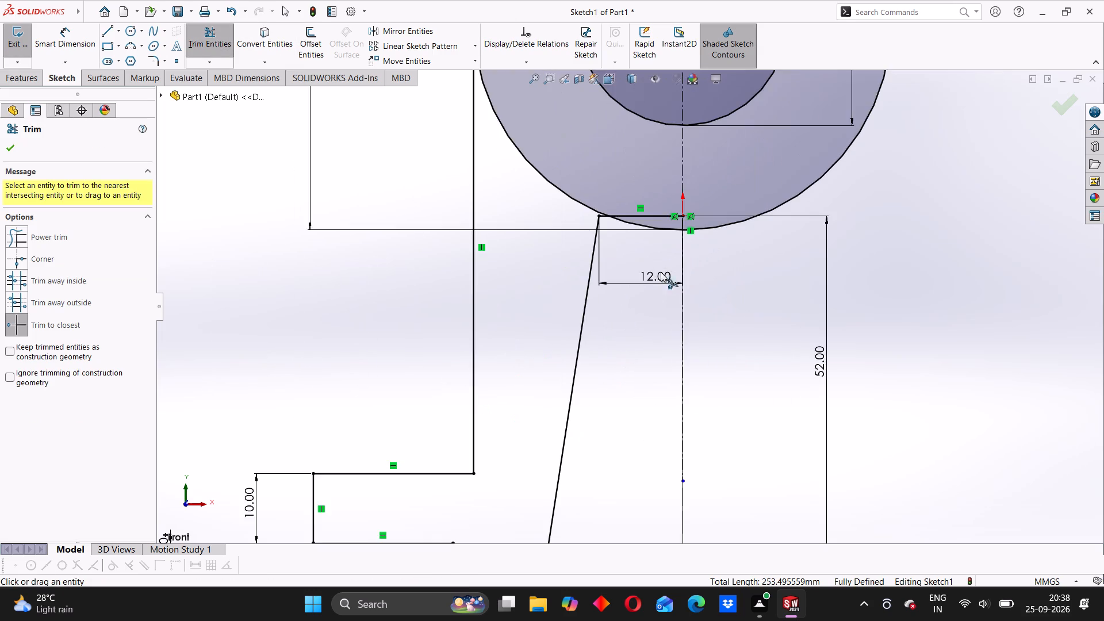
scroll(628, 259, down, 1)
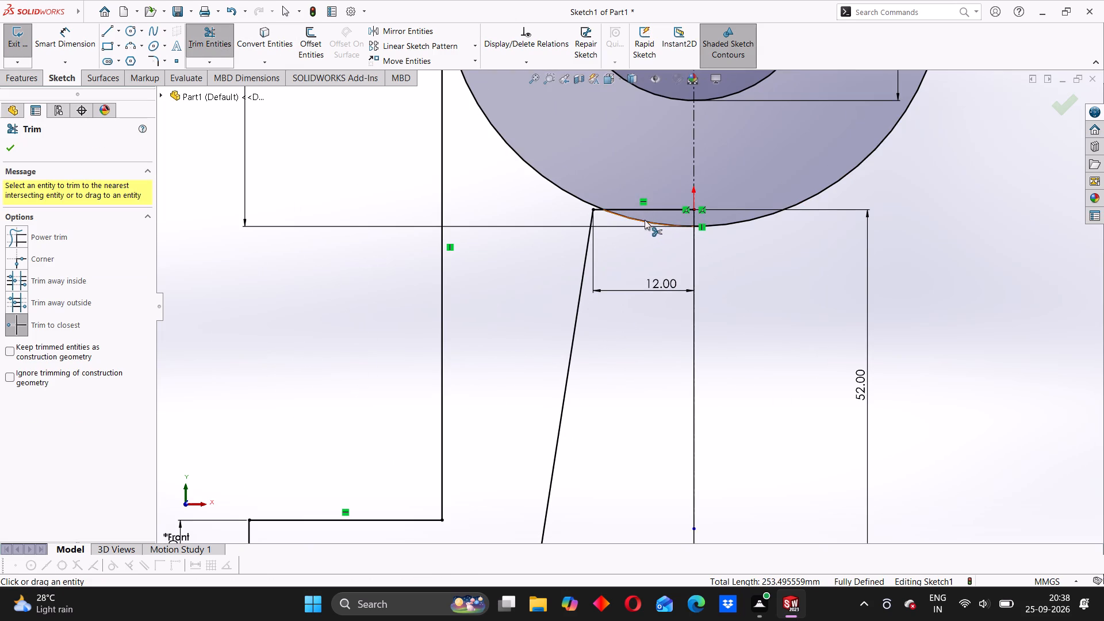
click(645, 220)
scroll(762, 262, up, 4)
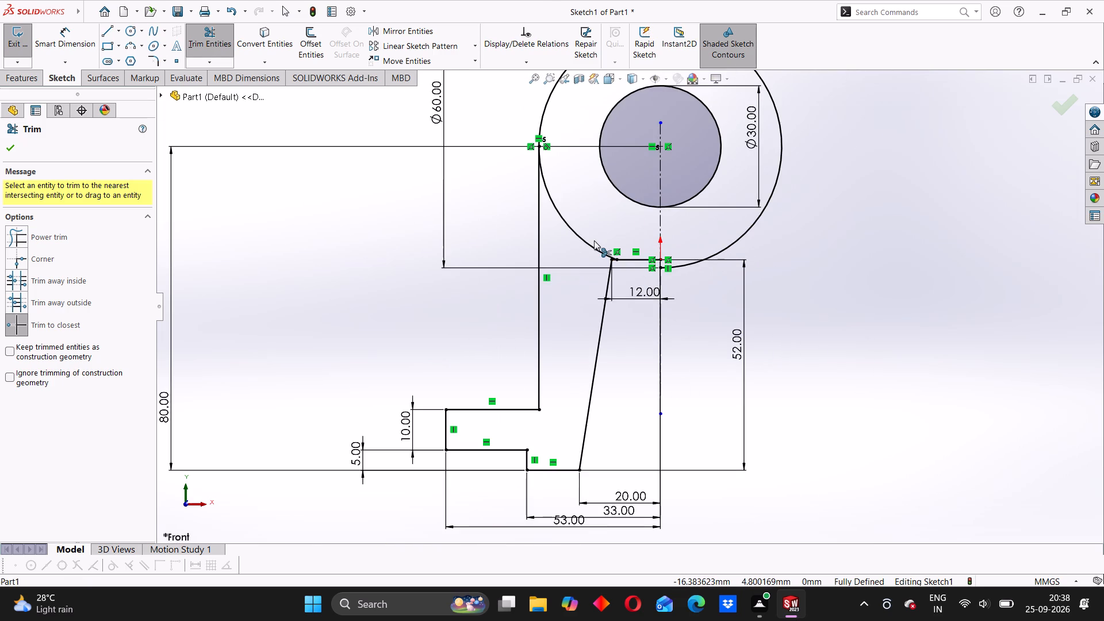
scroll(593, 240, down, 6)
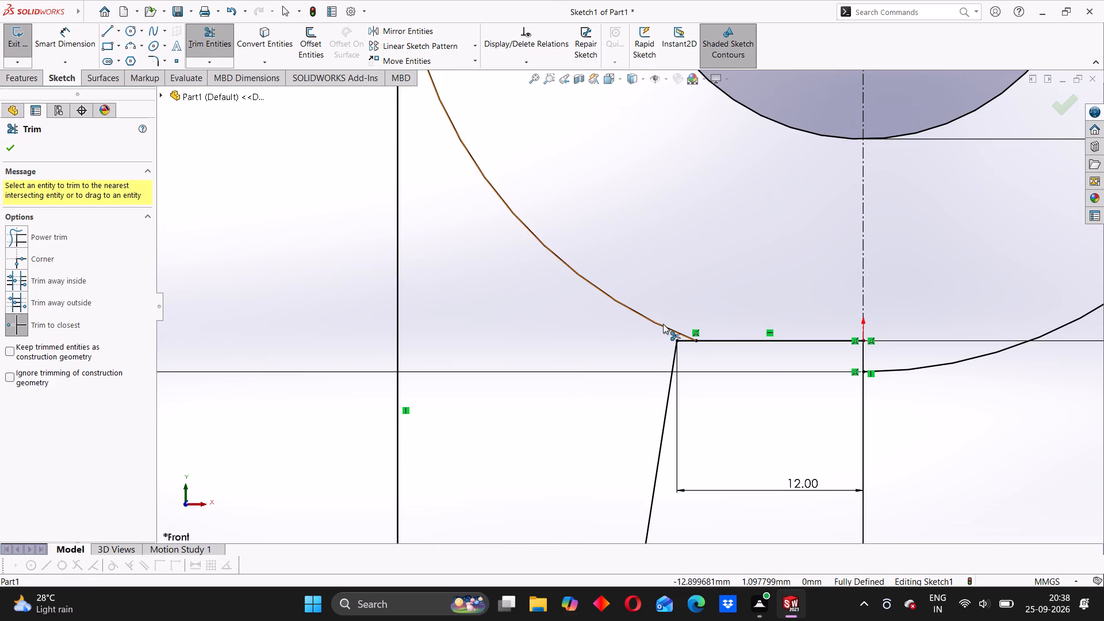
click(656, 321)
scroll(701, 288, up, 5)
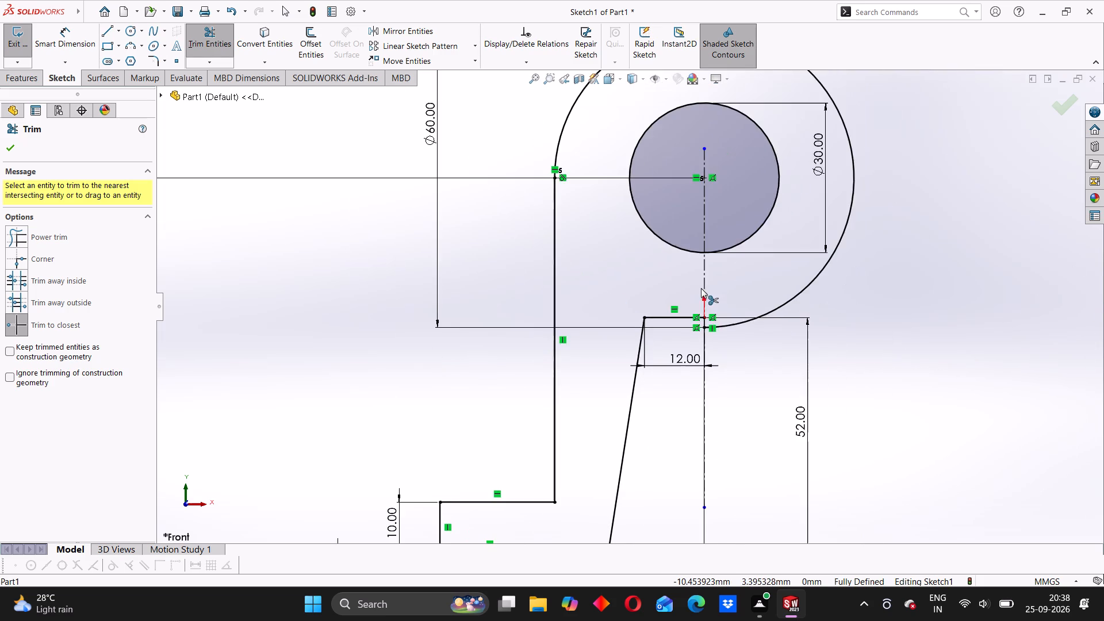
scroll(733, 285, up, 2)
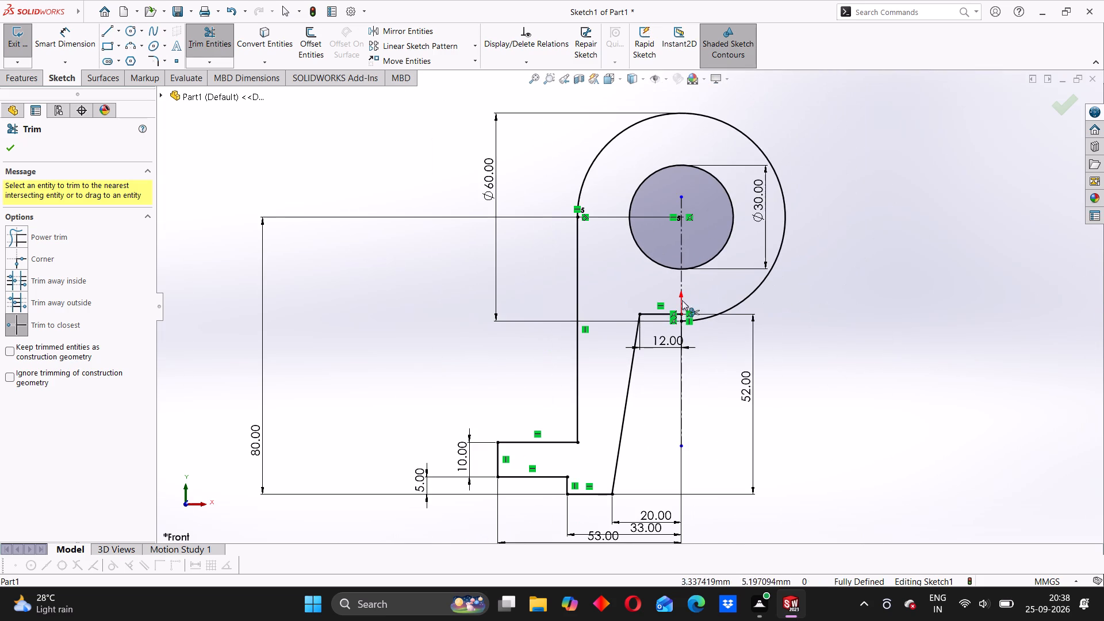
scroll(665, 361, up, 2)
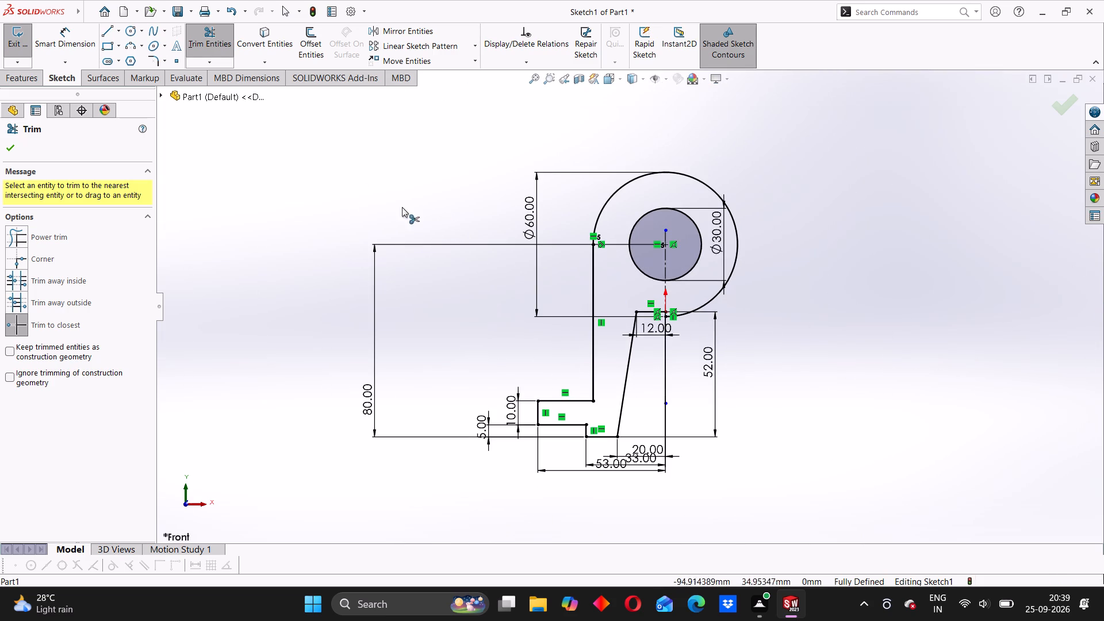
click(10, 146)
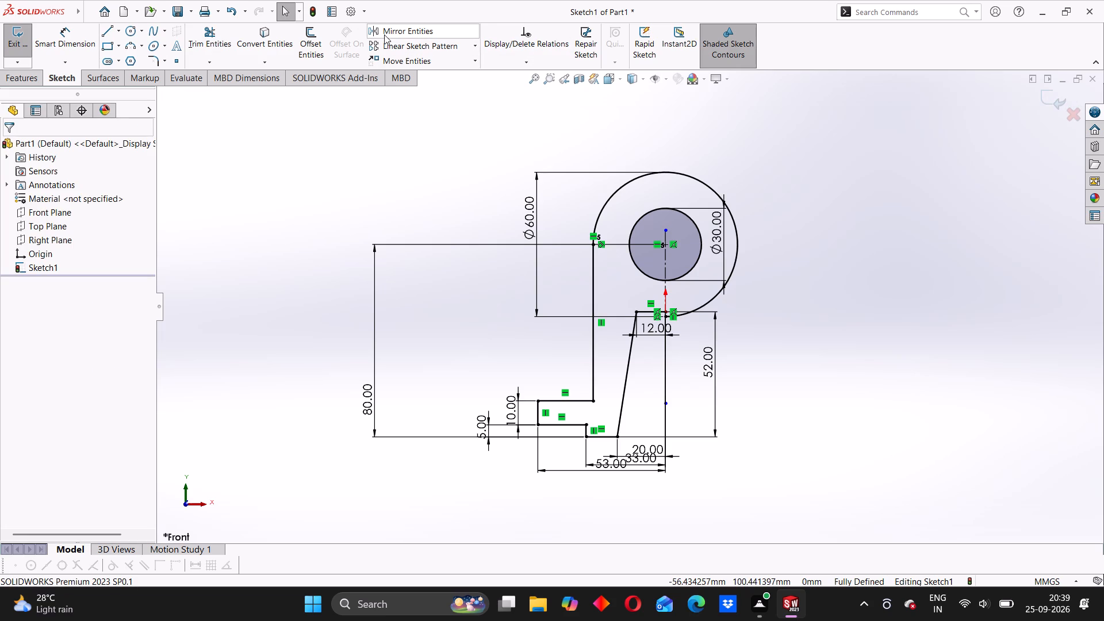
Mirror the half-profile's eight lines, from the 65 mm side line through the foot to the slot's top edge, about the vertical centerline.
click(385, 33)
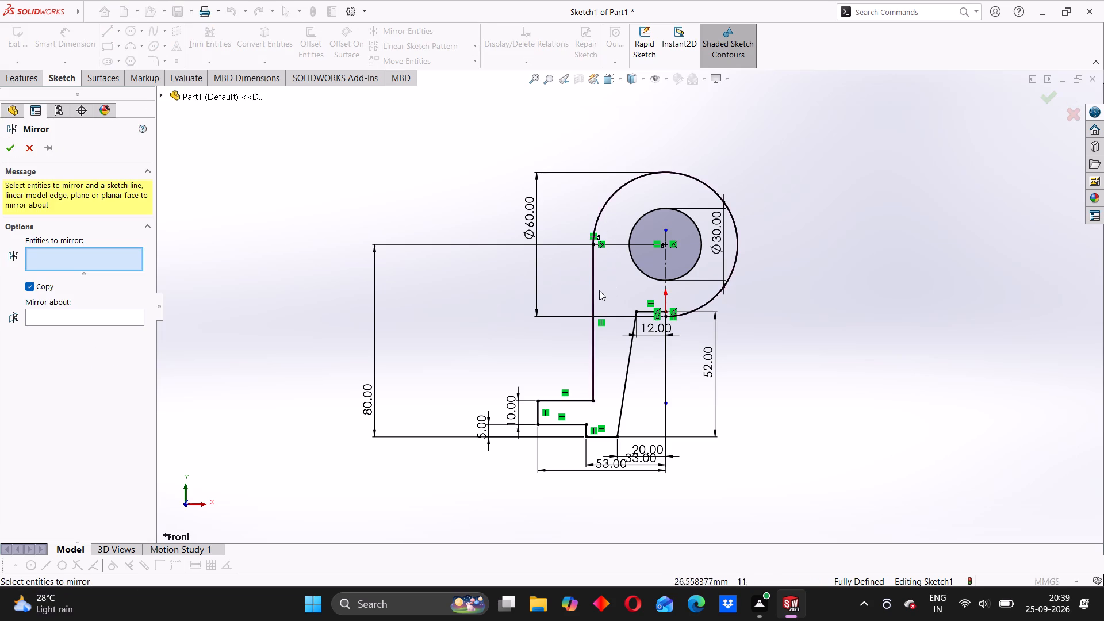
click(595, 295)
click(555, 401)
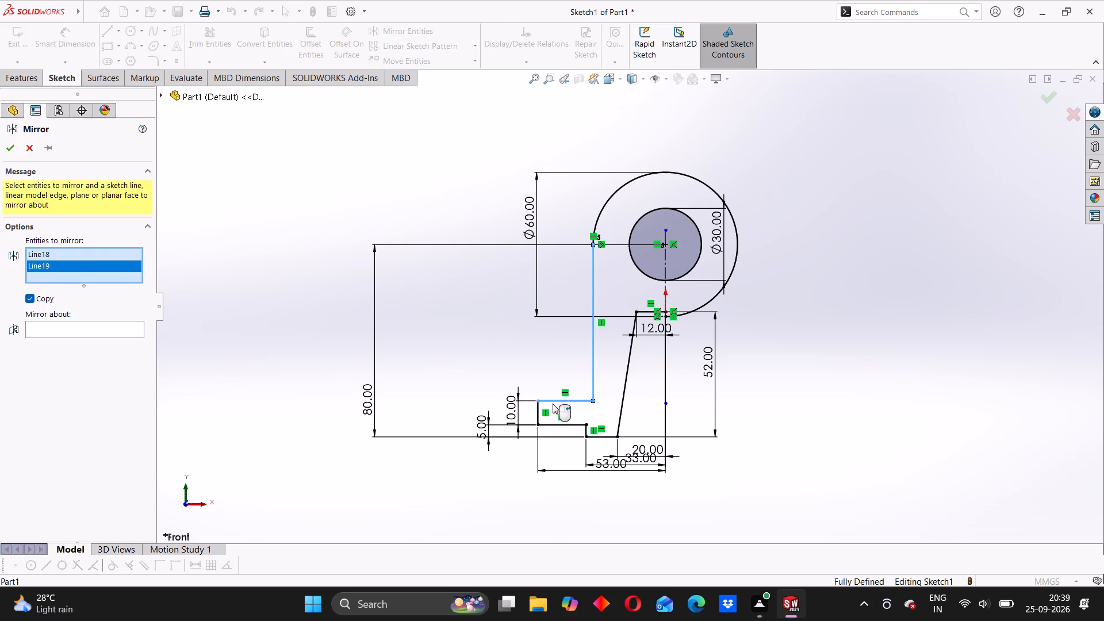
click(537, 413)
click(551, 423)
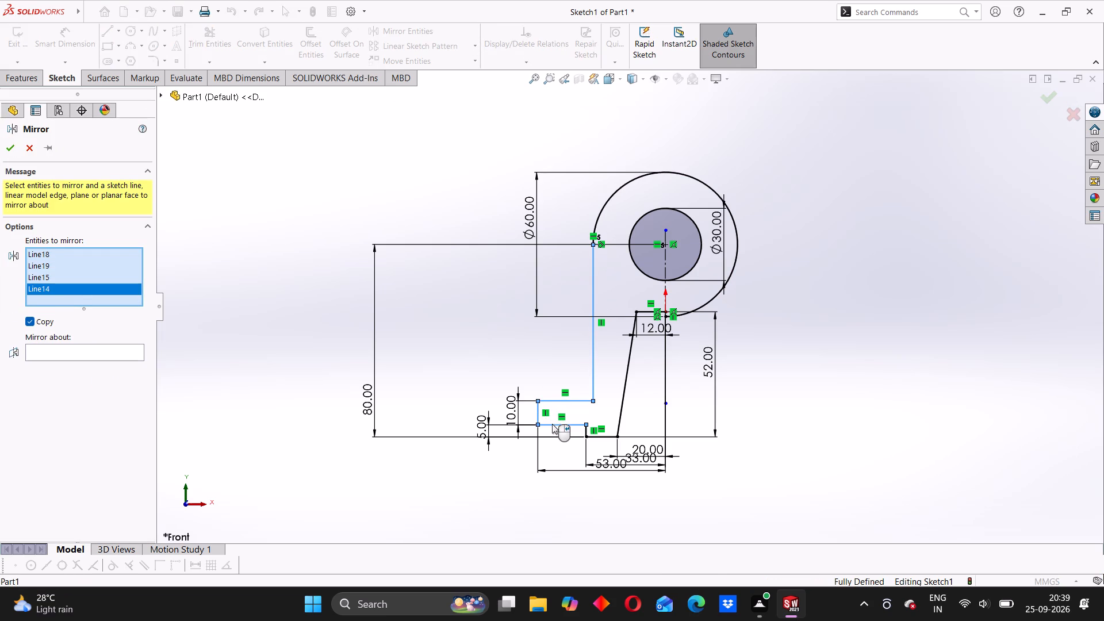
scroll(603, 429, down, 3)
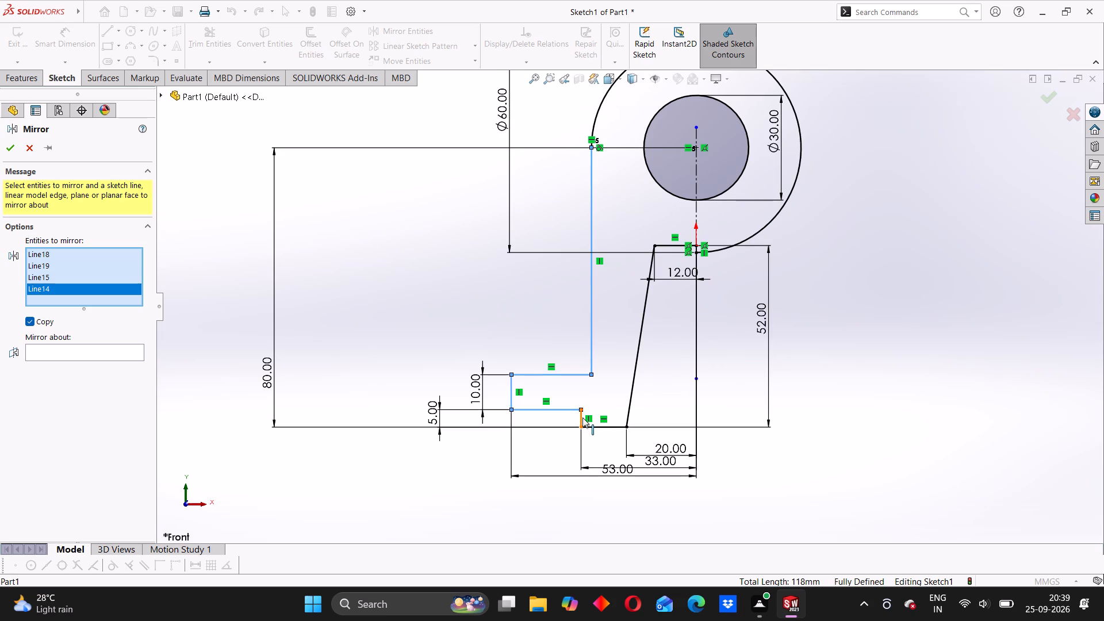
click(582, 417)
click(593, 427)
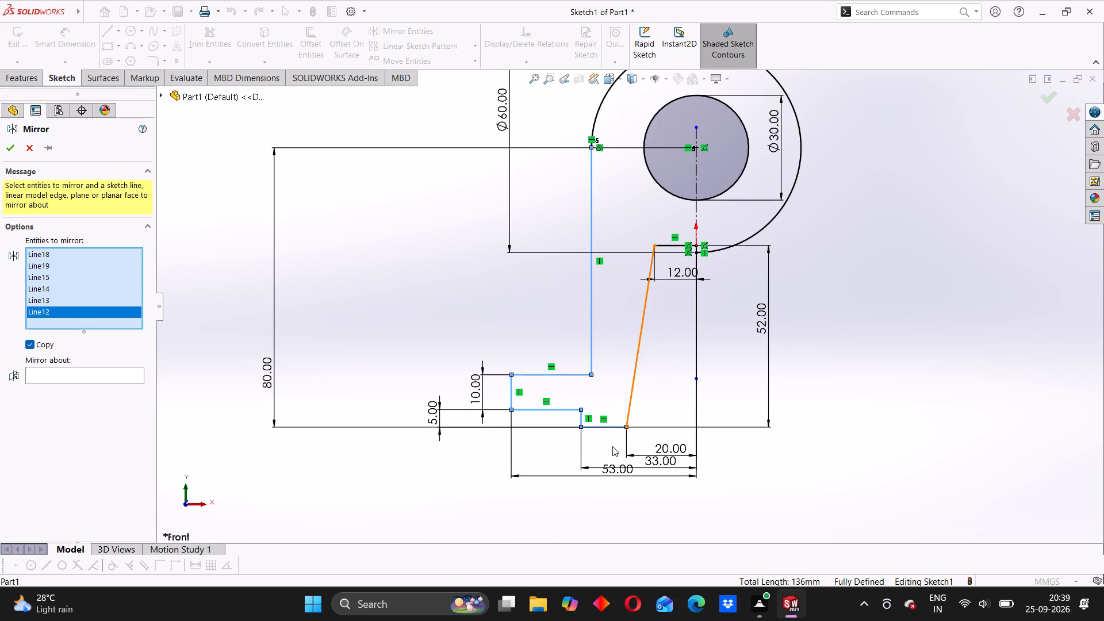
click(643, 330)
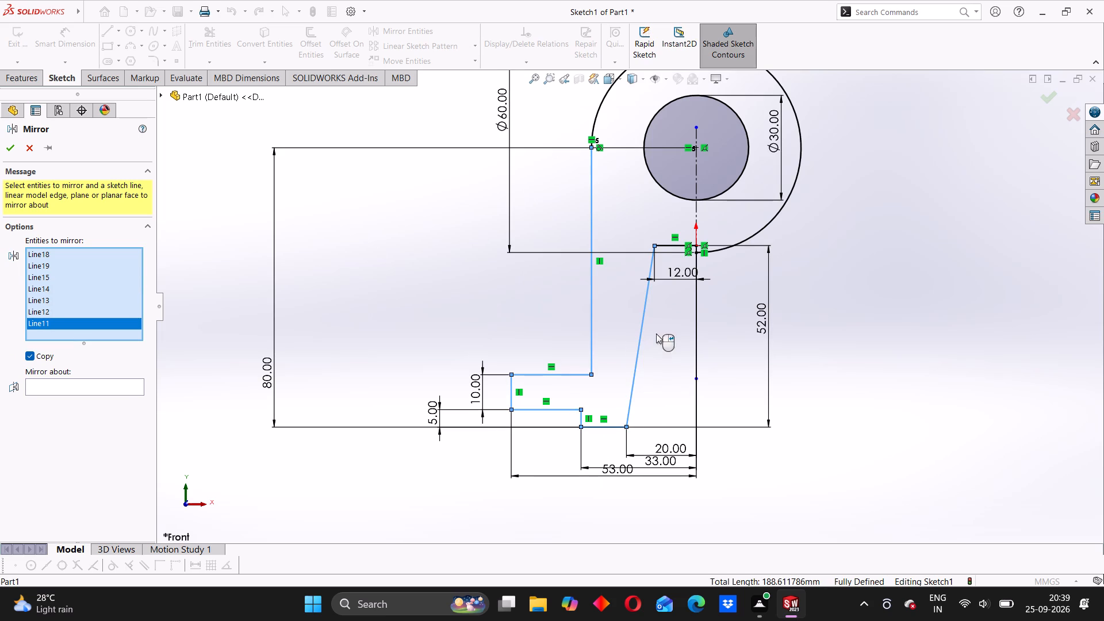
click(671, 245)
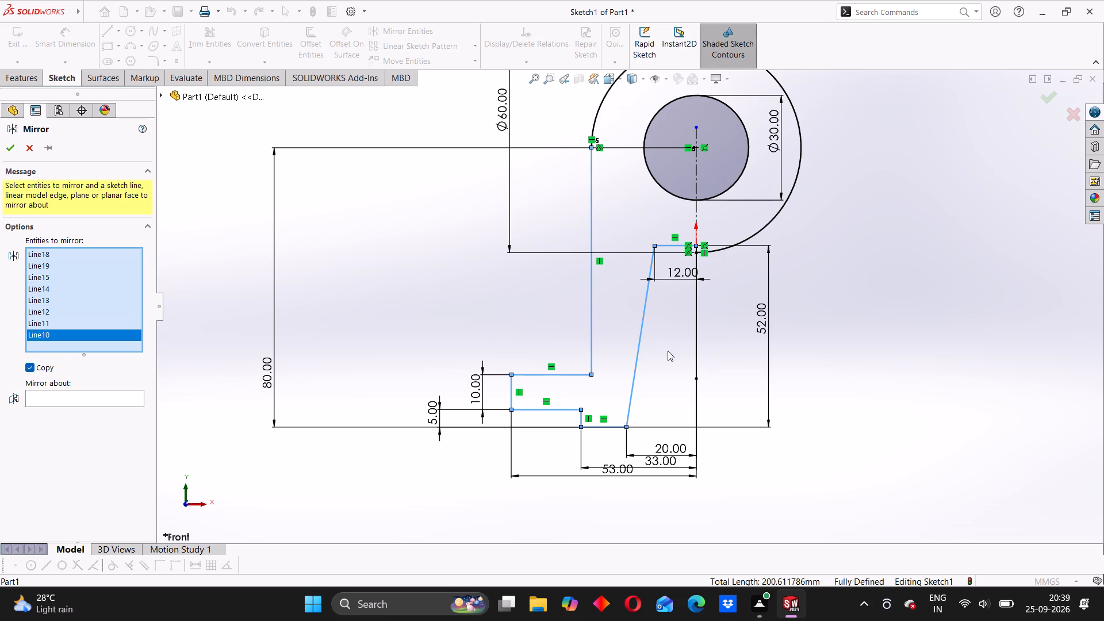
click(102, 394)
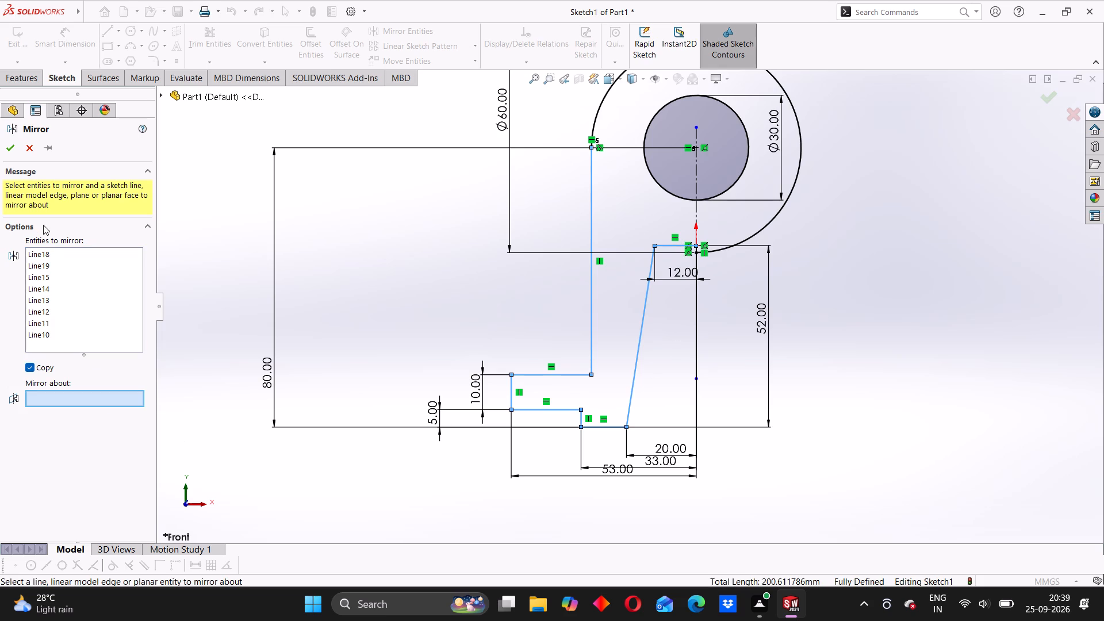
click(693, 174)
click(1, 144)
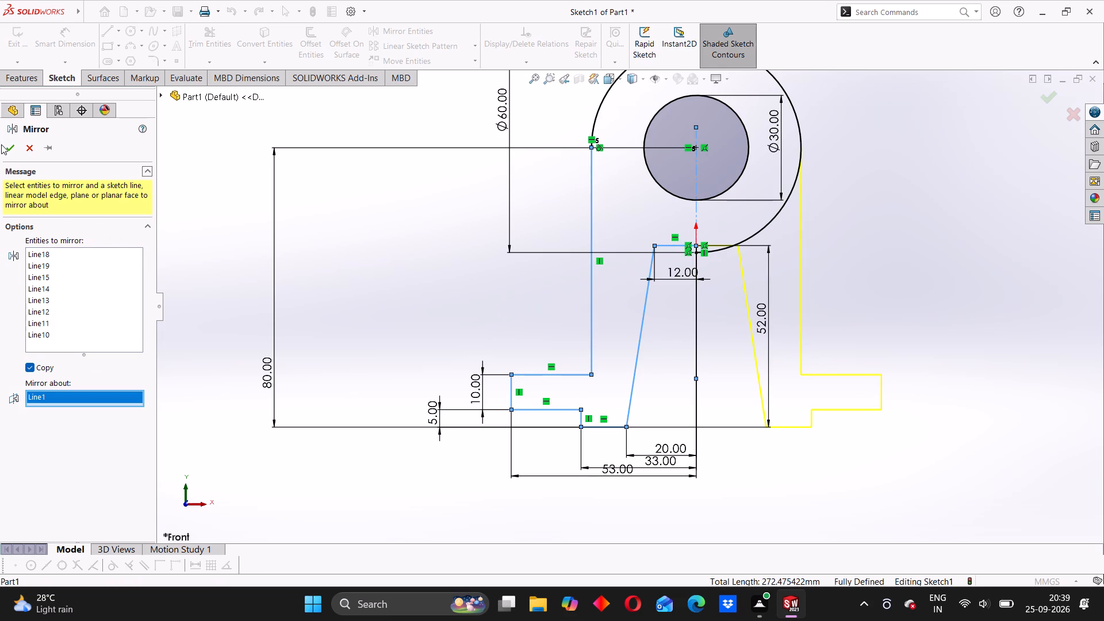
click(9, 147)
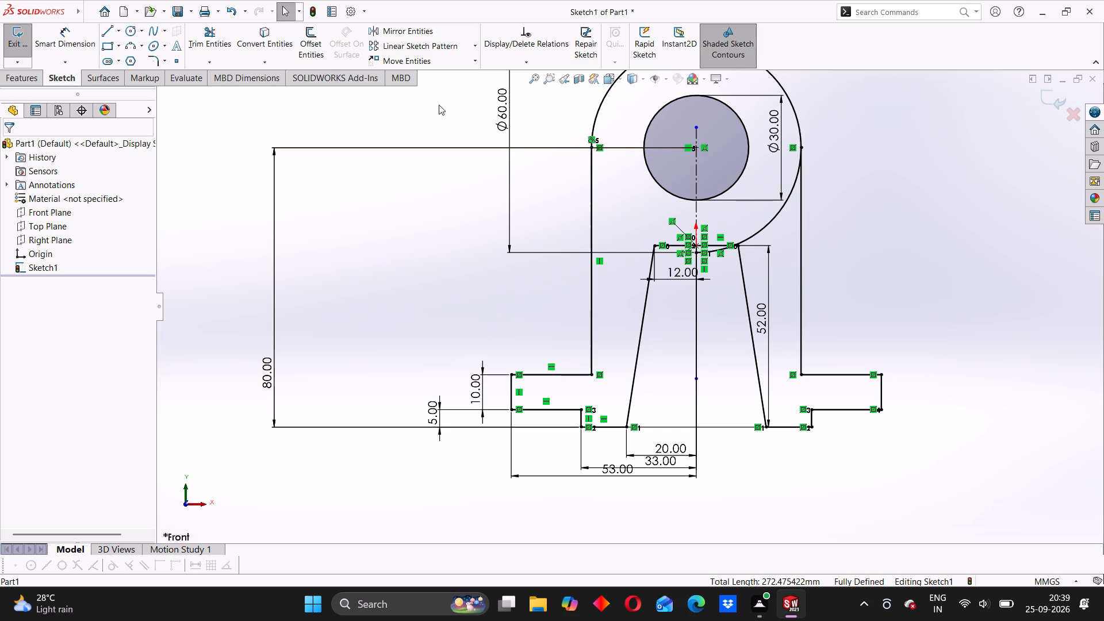
Trim away the 60 mm circle's remaining lower-right arc, both inside the tapered opening and up to the mirrored side line, using Trim to closest.
click(220, 43)
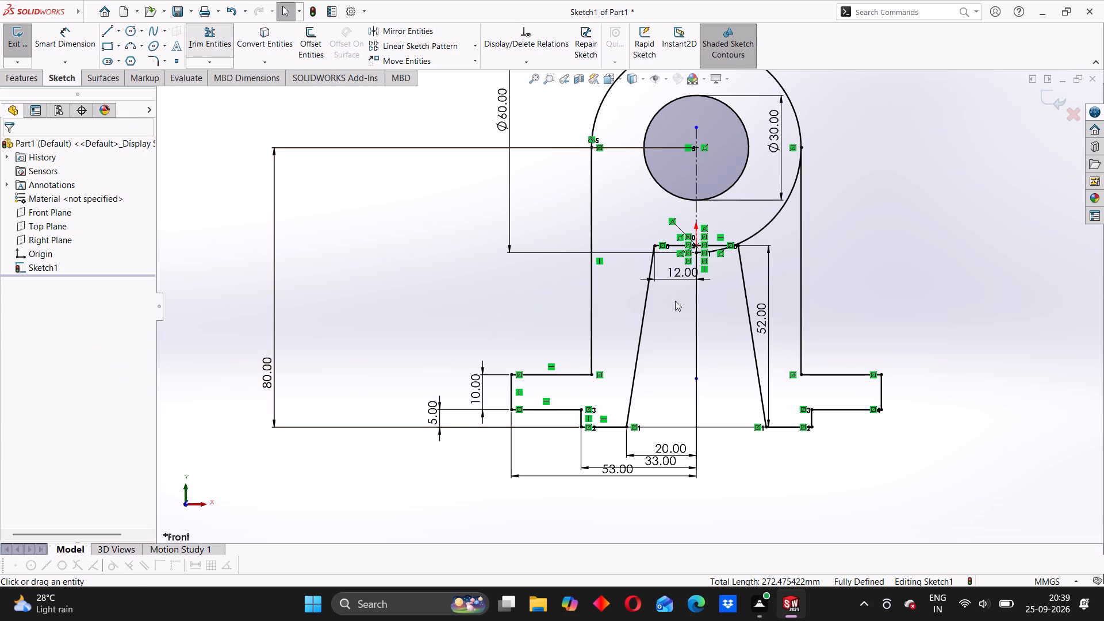
scroll(727, 271, down, 8)
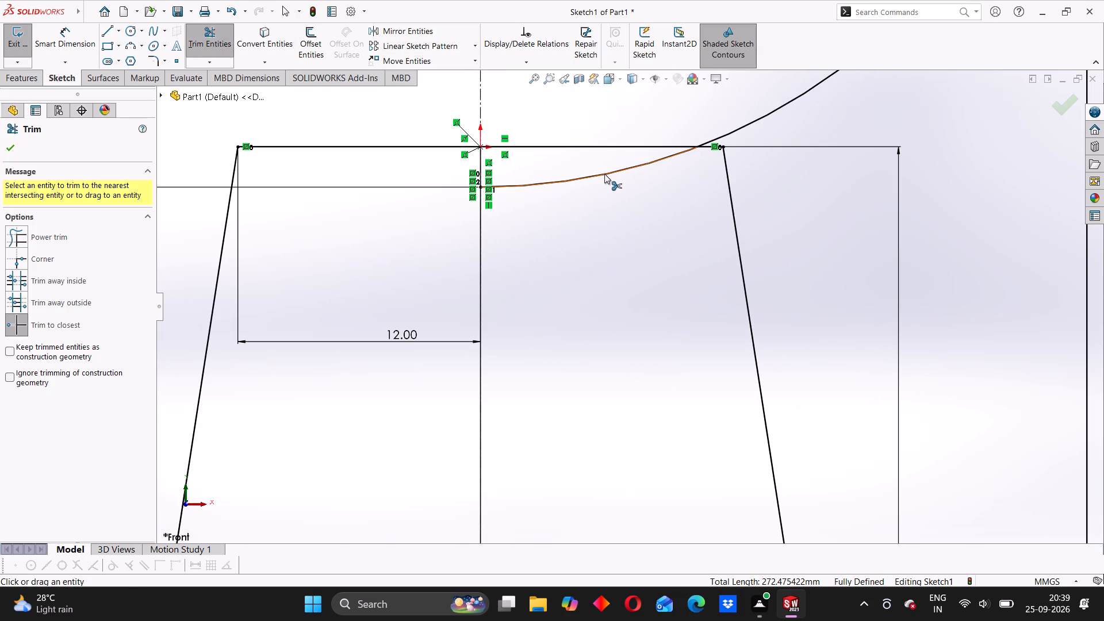
click(604, 174)
scroll(807, 122, up, 5)
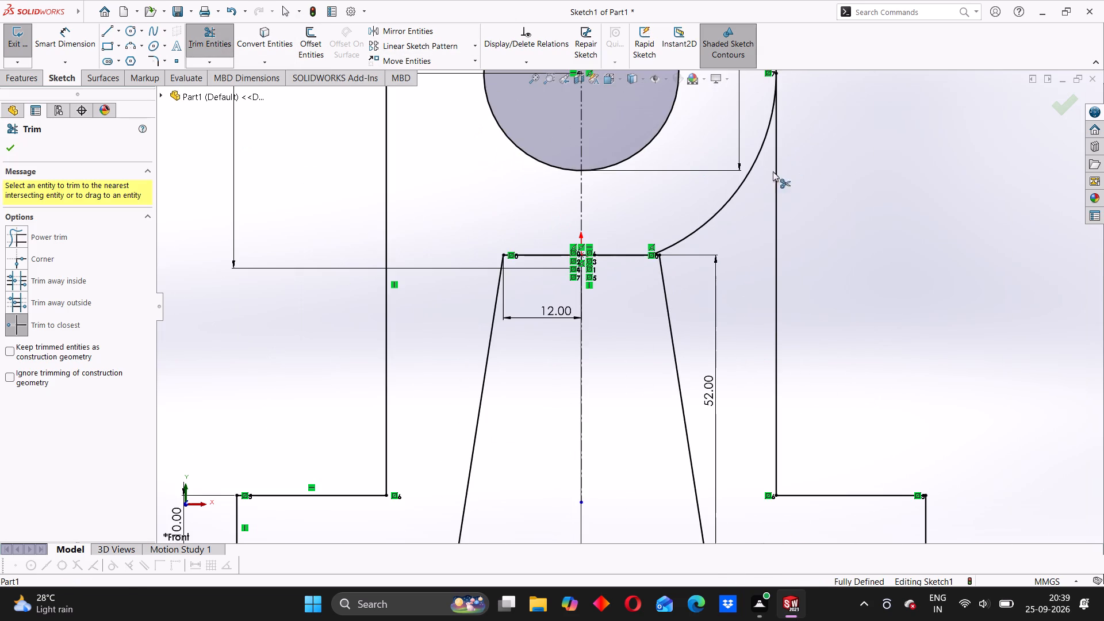
scroll(760, 177, up, 3)
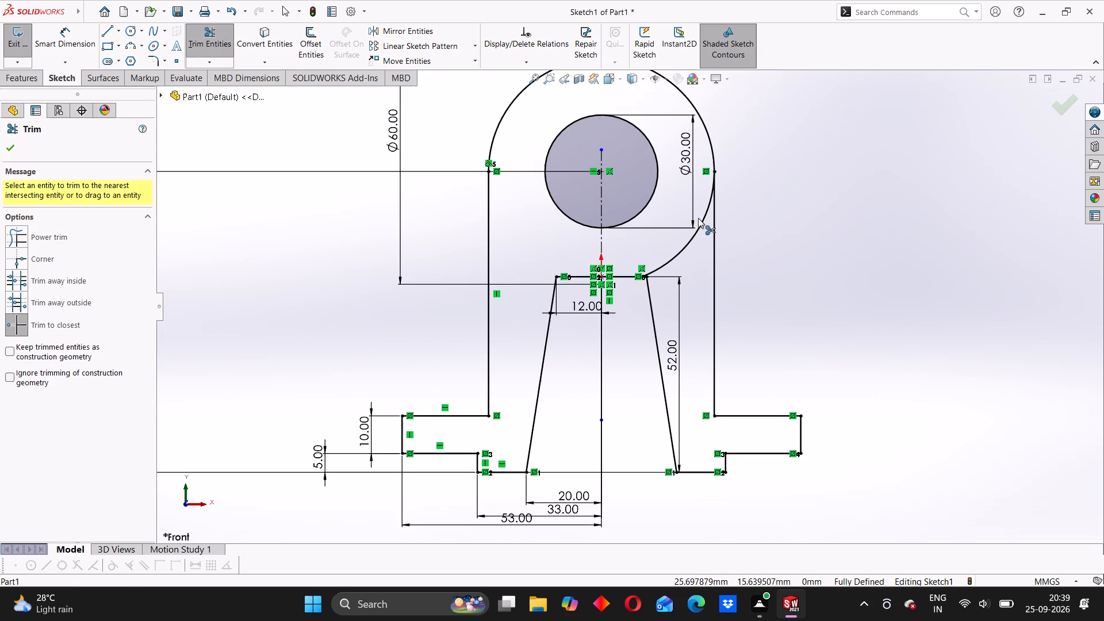
click(700, 223)
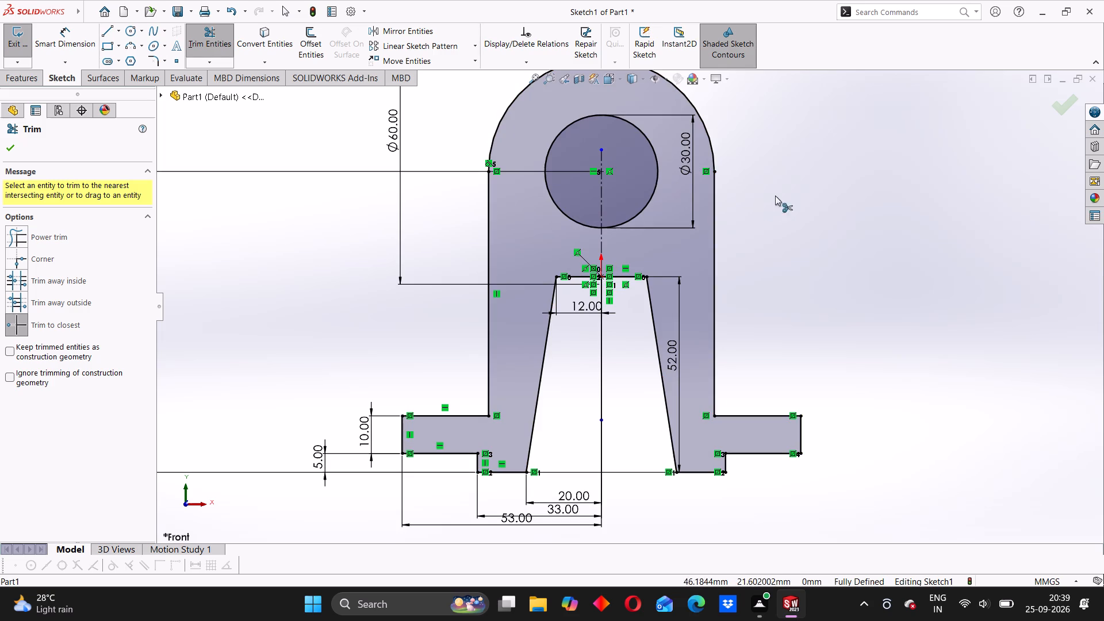
click(15, 150)
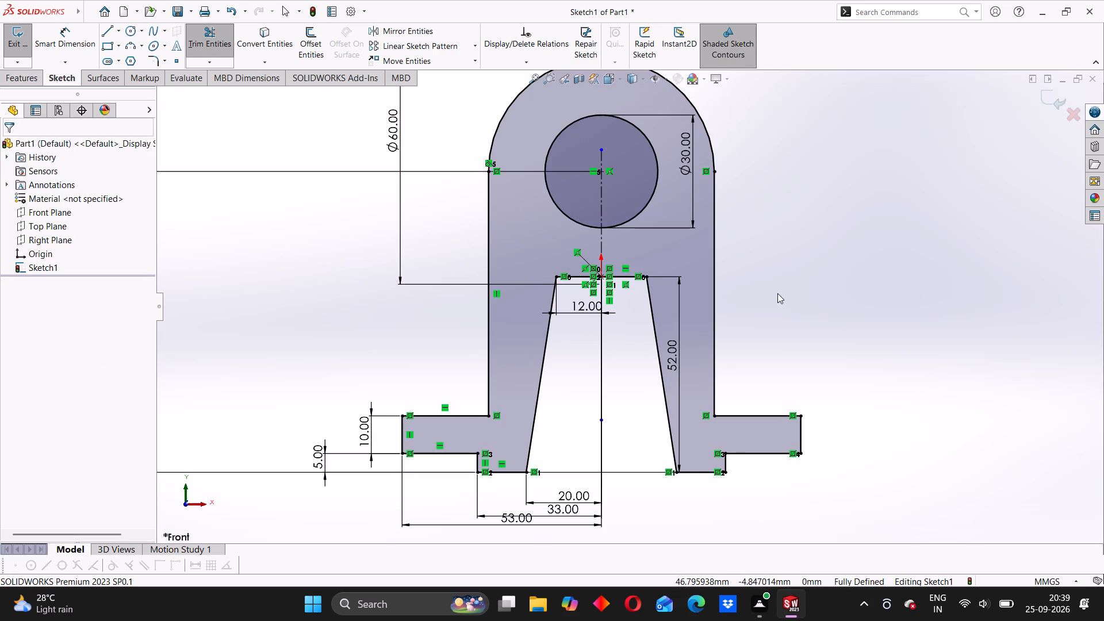
Apply a tangent relation between the mirrored 65 mm vertical line and the 60 mm arc.
scroll(757, 264, up, 3)
scroll(715, 254, down, 8)
scroll(545, 278, down, 3)
drag(538, 277, 520, 277)
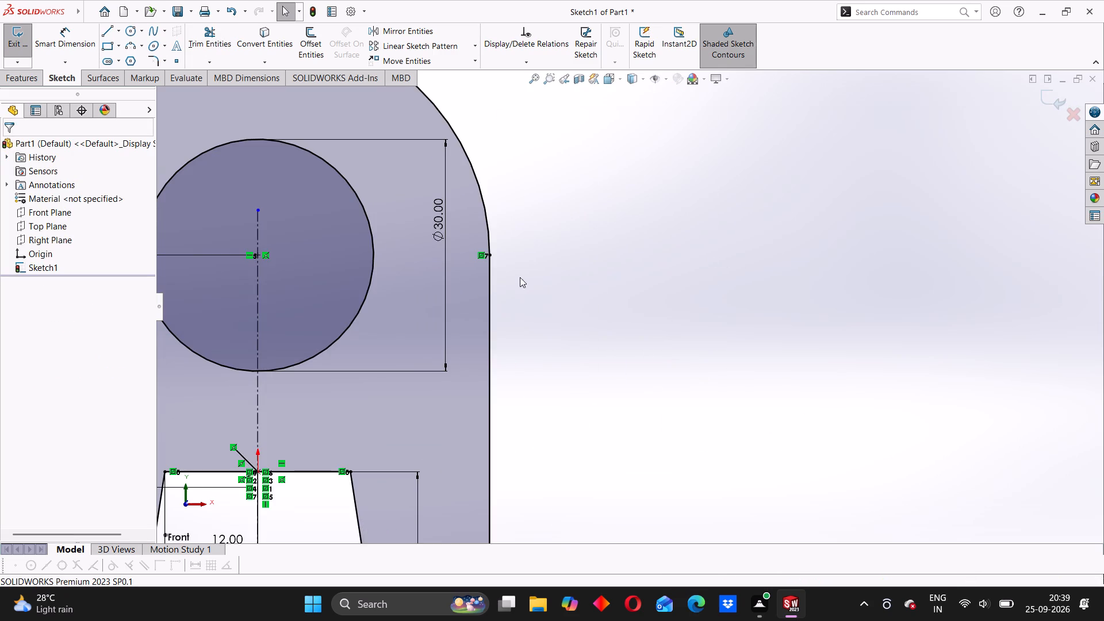
drag(520, 277, 516, 277)
scroll(501, 278, down, 4)
click(455, 218)
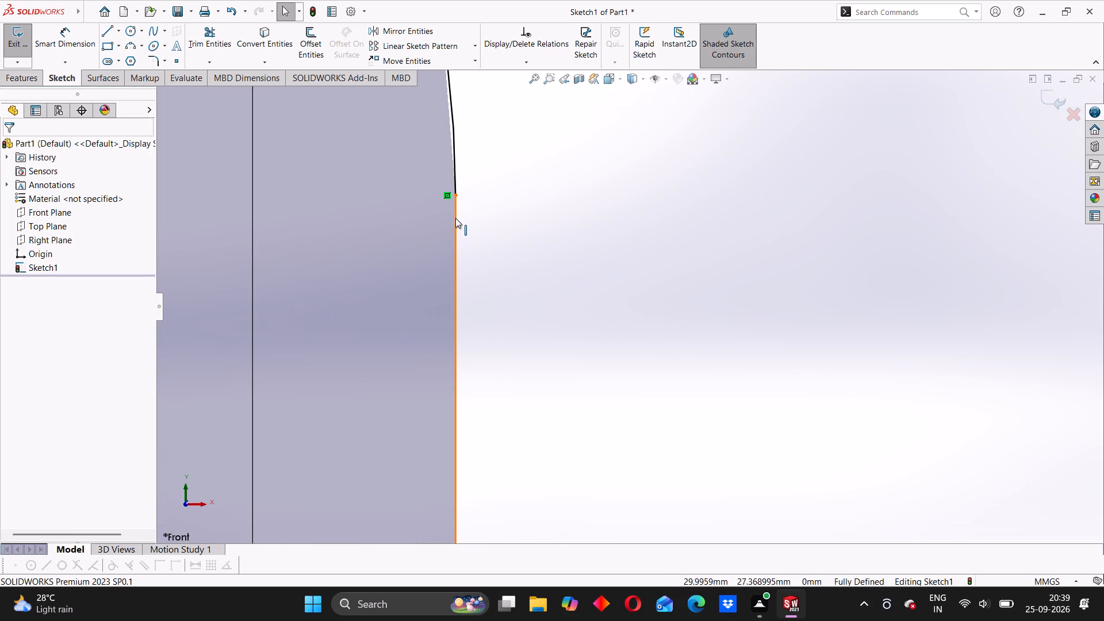
ctrl+click(457, 160)
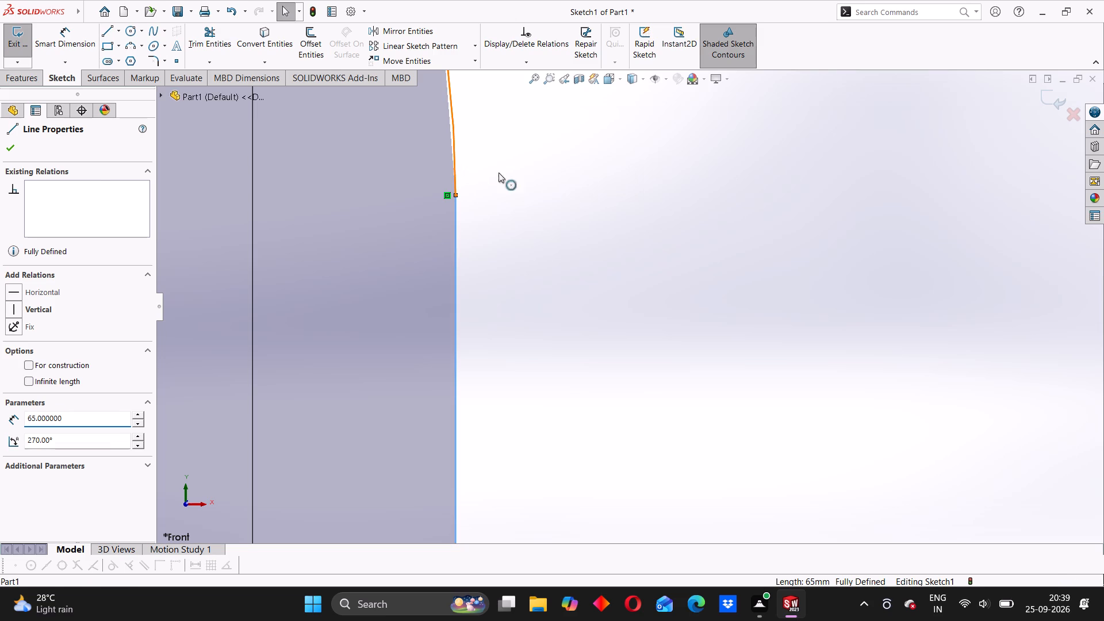
click(17, 349)
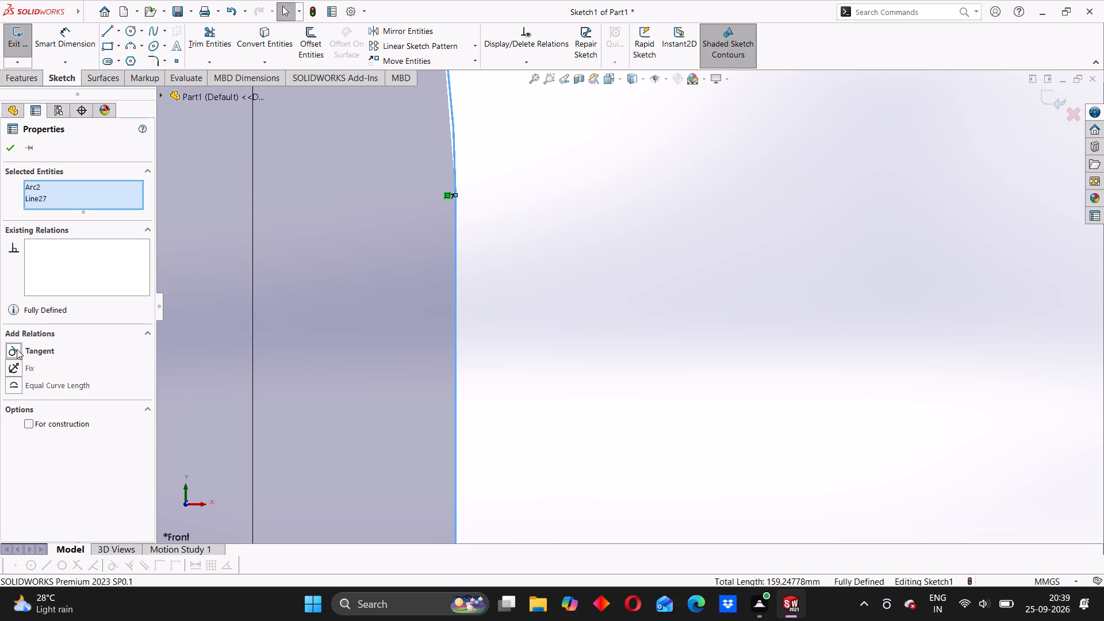
click(11, 149)
Examine the closed bracket profile and its dimensions up close and from several angles.
scroll(607, 248, up, 12)
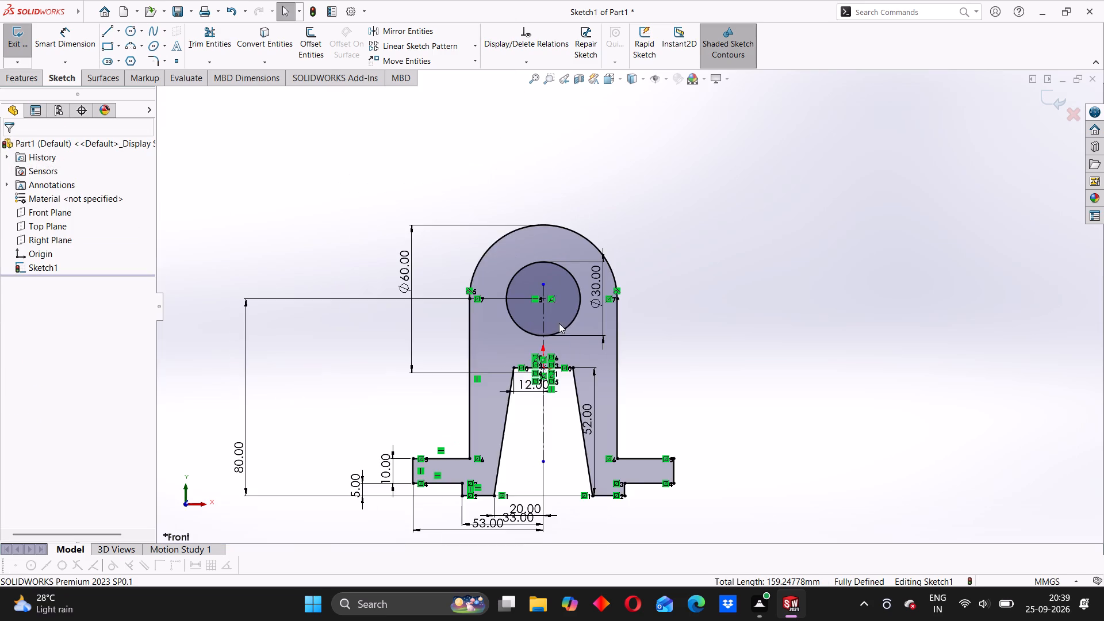
scroll(576, 360, up, 2)
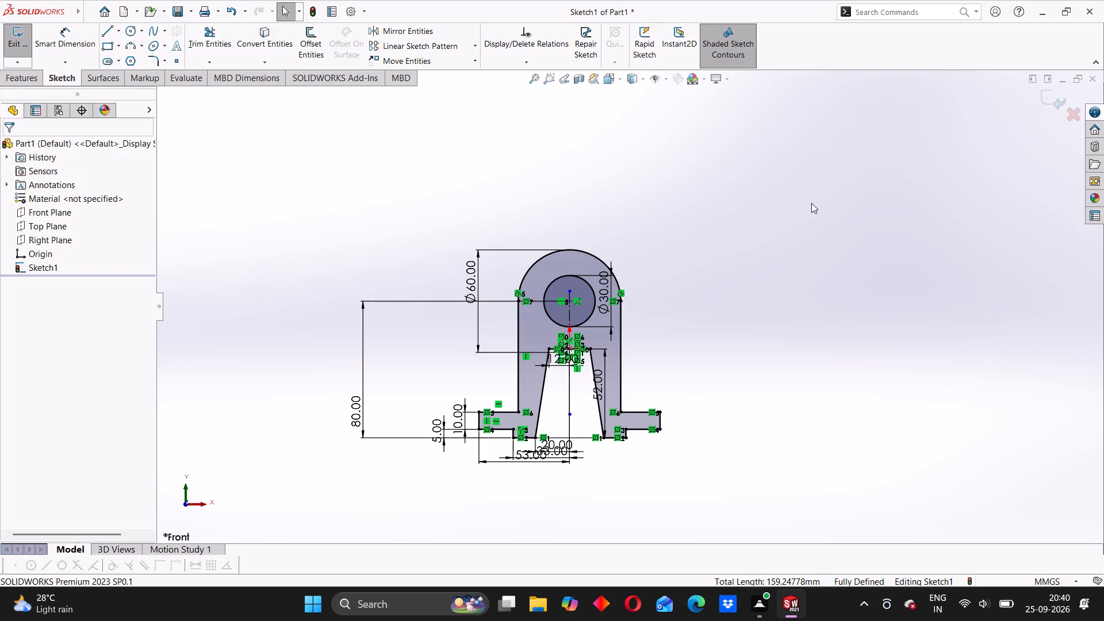
scroll(557, 379, down, 4)
scroll(574, 379, up, 3)
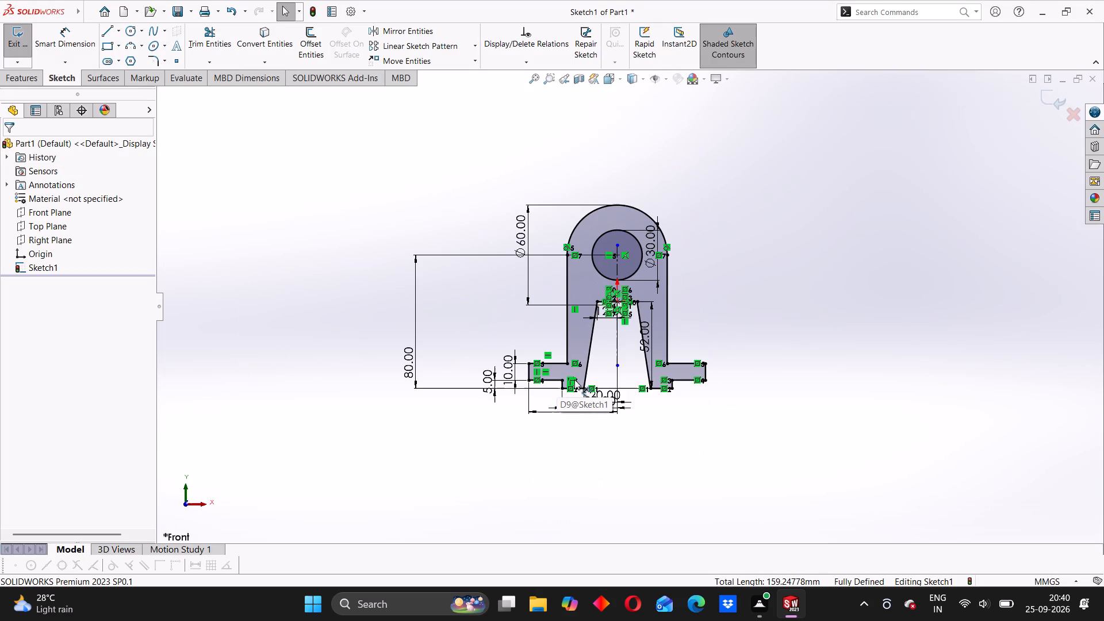
middle_drag(691, 331, 720, 324)
scroll(619, 342, down, 4)
scroll(630, 335, up, 2)
middle_drag(632, 337, 525, 346)
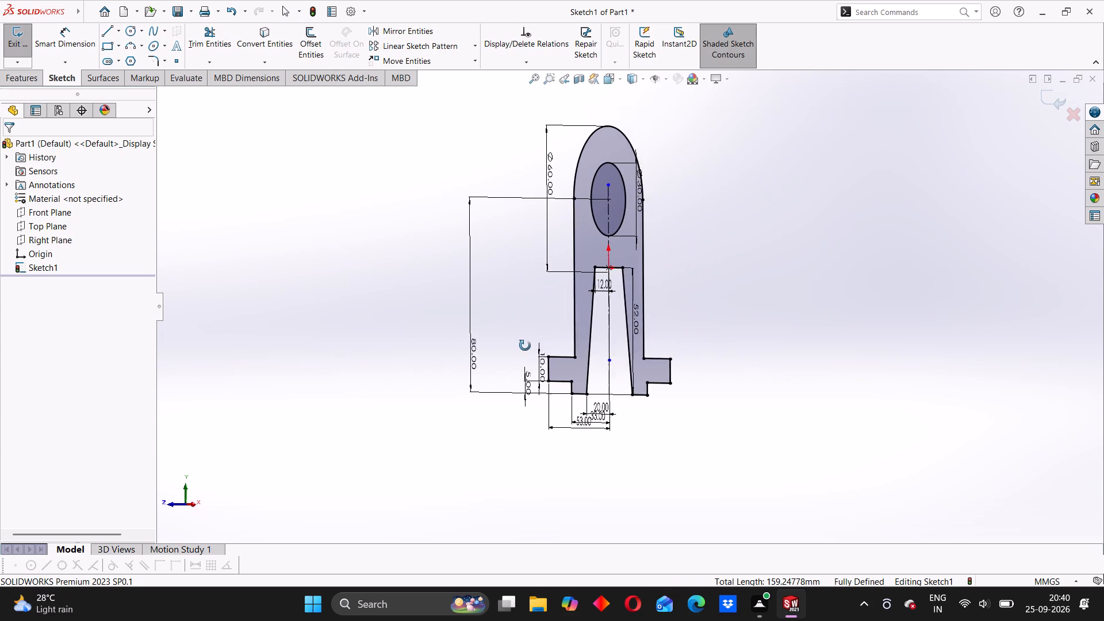
middle_drag(525, 346, 701, 381)
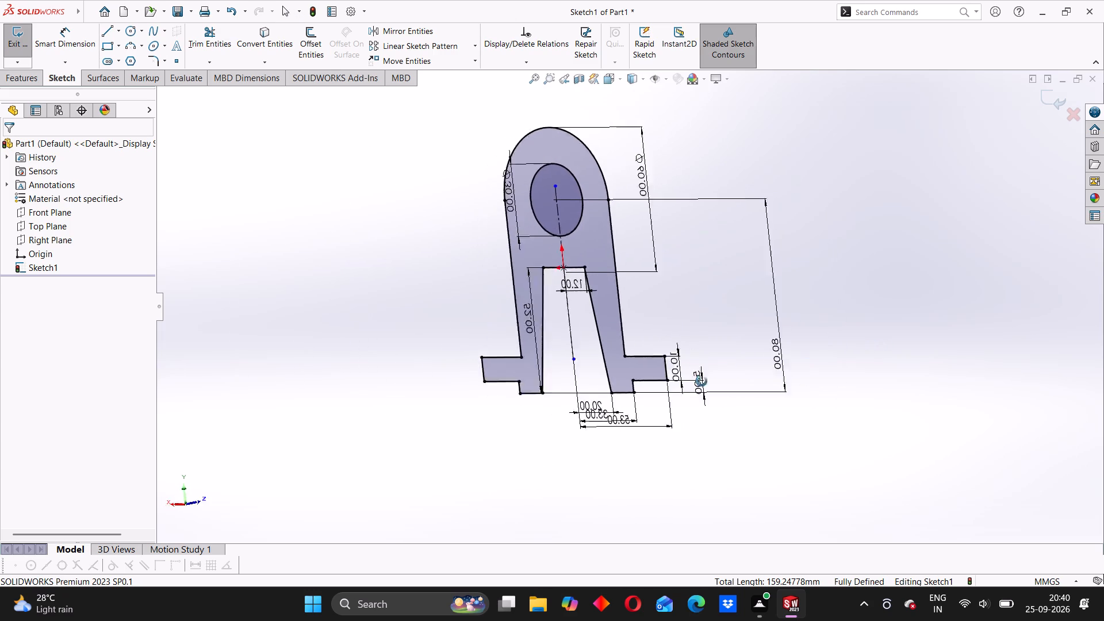
middle_drag(701, 381, 568, 378)
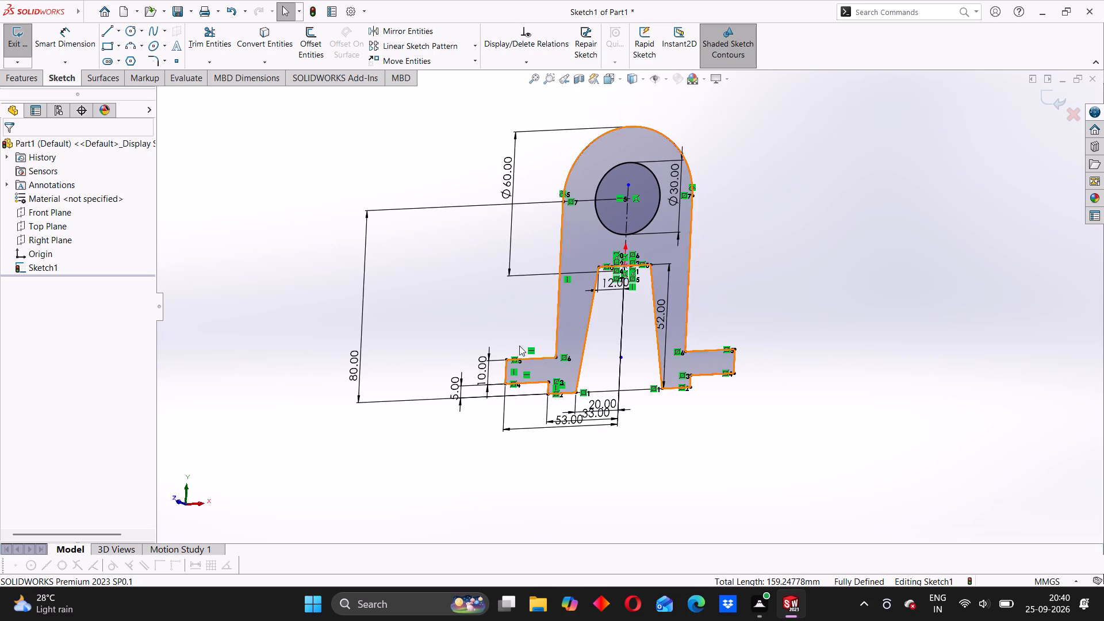
middle_drag(518, 323, 520, 395)
scroll(521, 336, down, 3)
scroll(538, 304, up, 2)
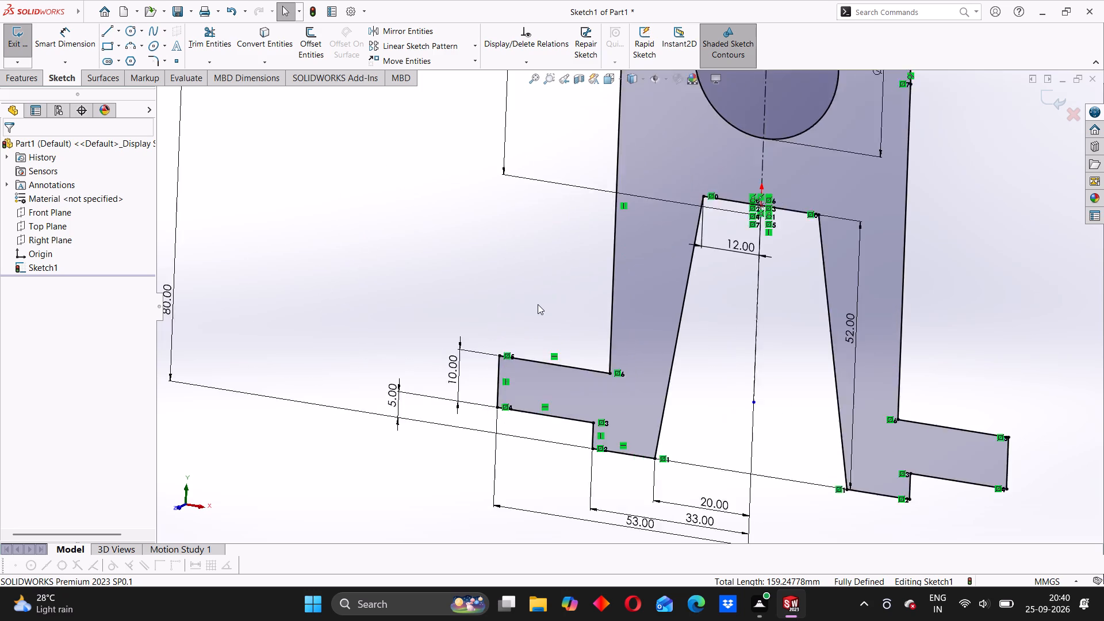
scroll(538, 304, up, 2)
scroll(618, 308, up, 1)
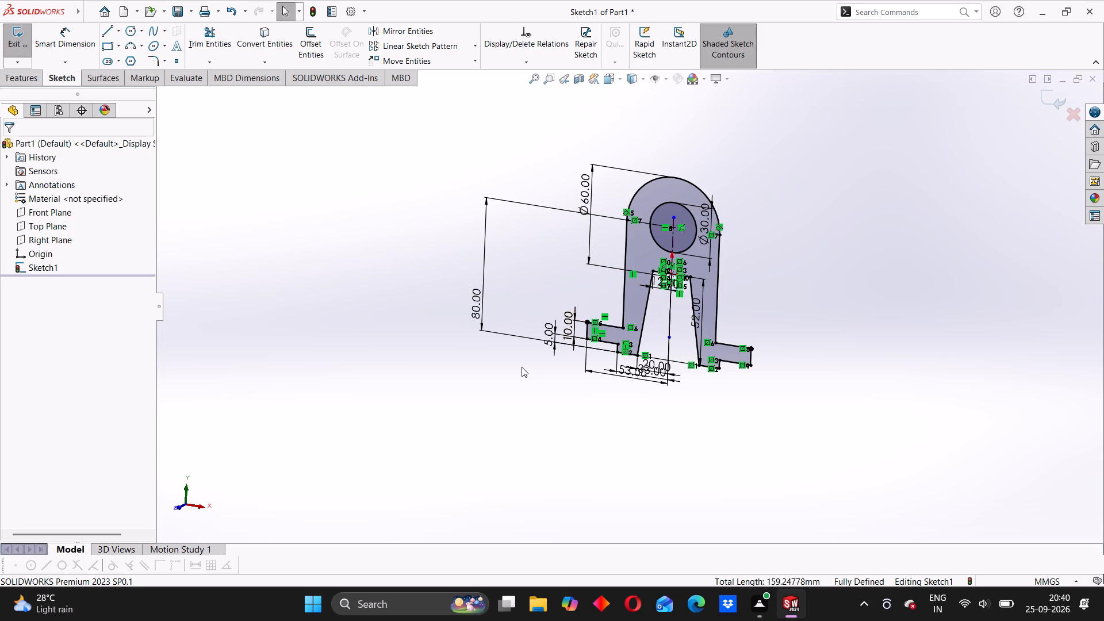
scroll(522, 367, up, 1)
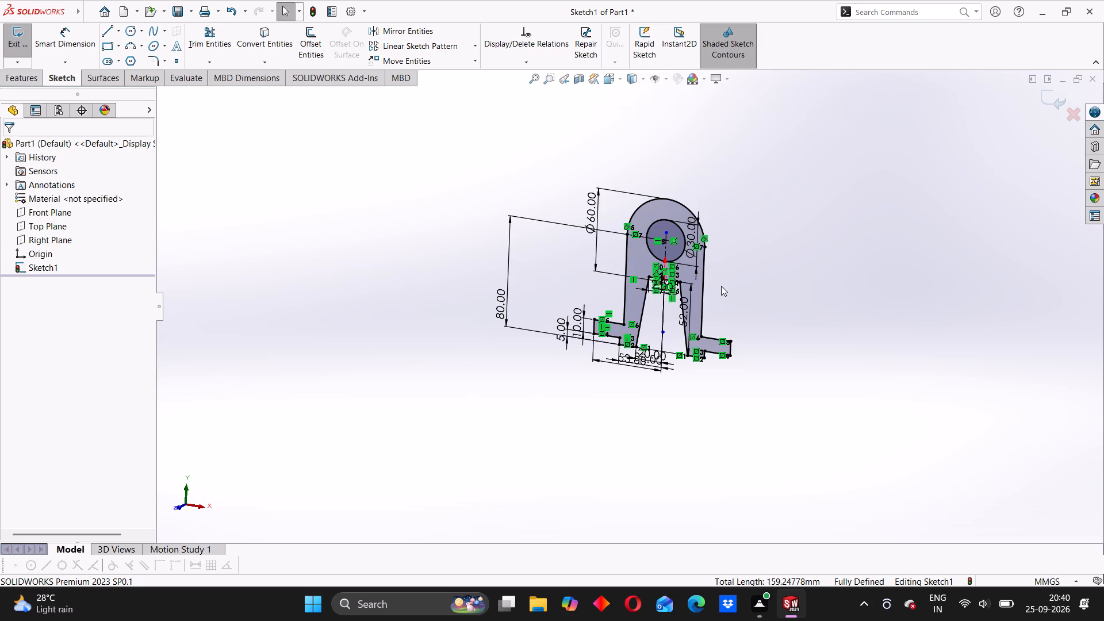
scroll(721, 286, up, 3)
scroll(614, 317, down, 8)
middle_click(745, 291)
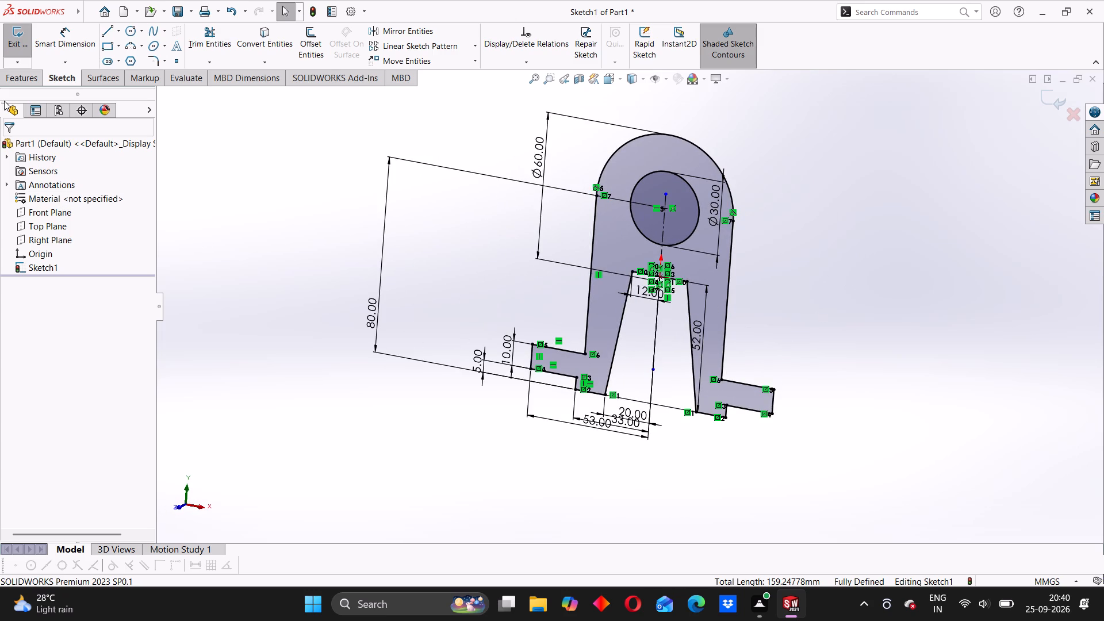
Extrude the bracket profile 60 mm as a boss using the Mid Plane end condition.
click(29, 78)
click(22, 50)
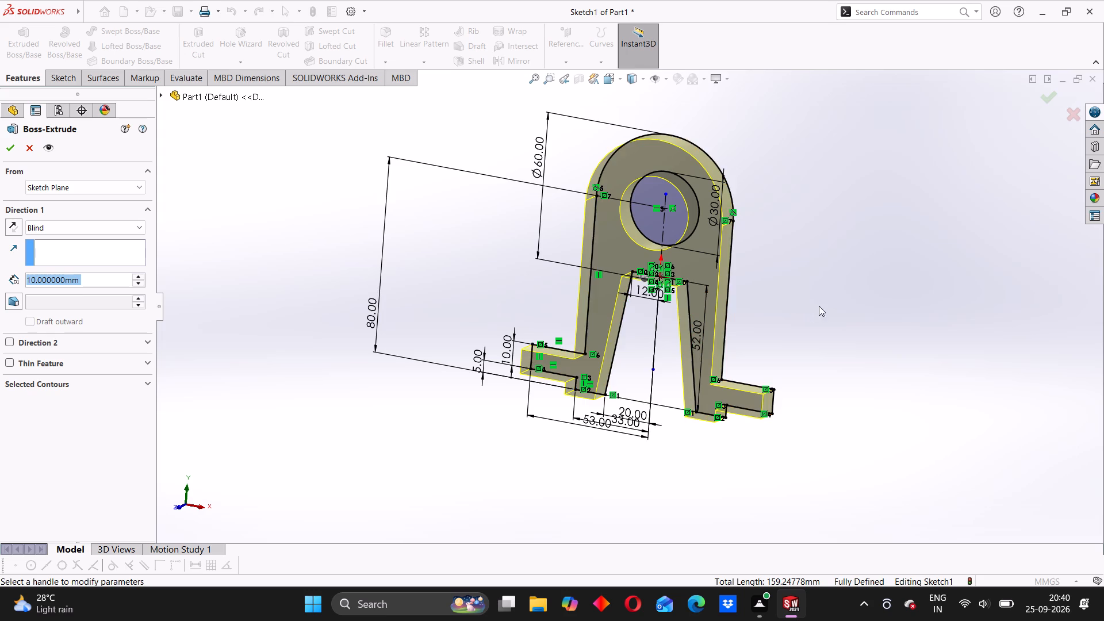
text(60)
key(Return)
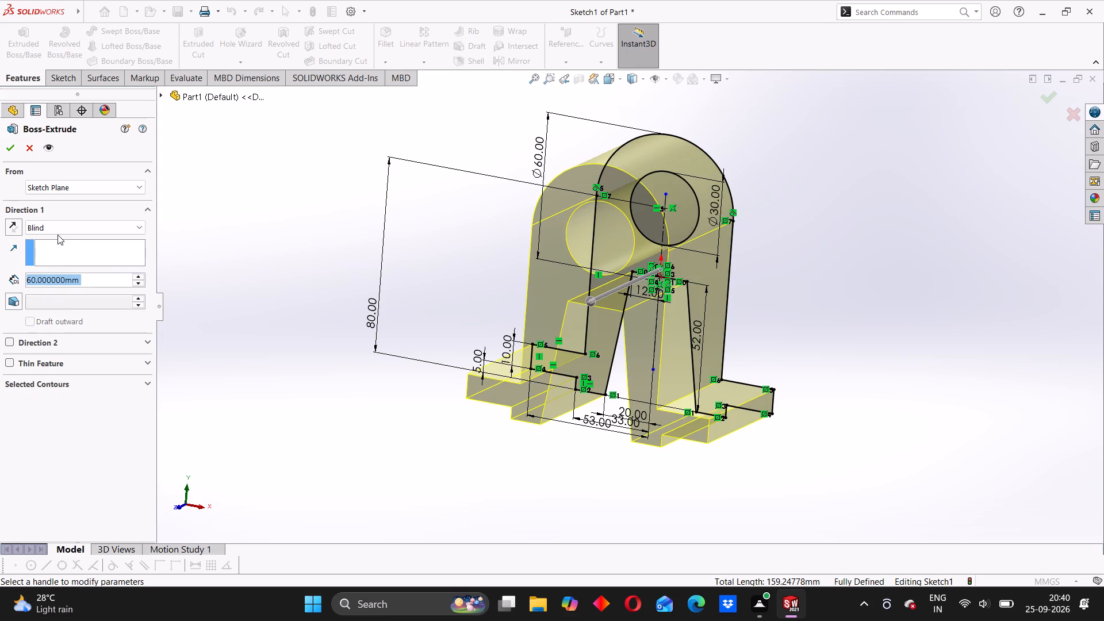
click(62, 227)
click(60, 292)
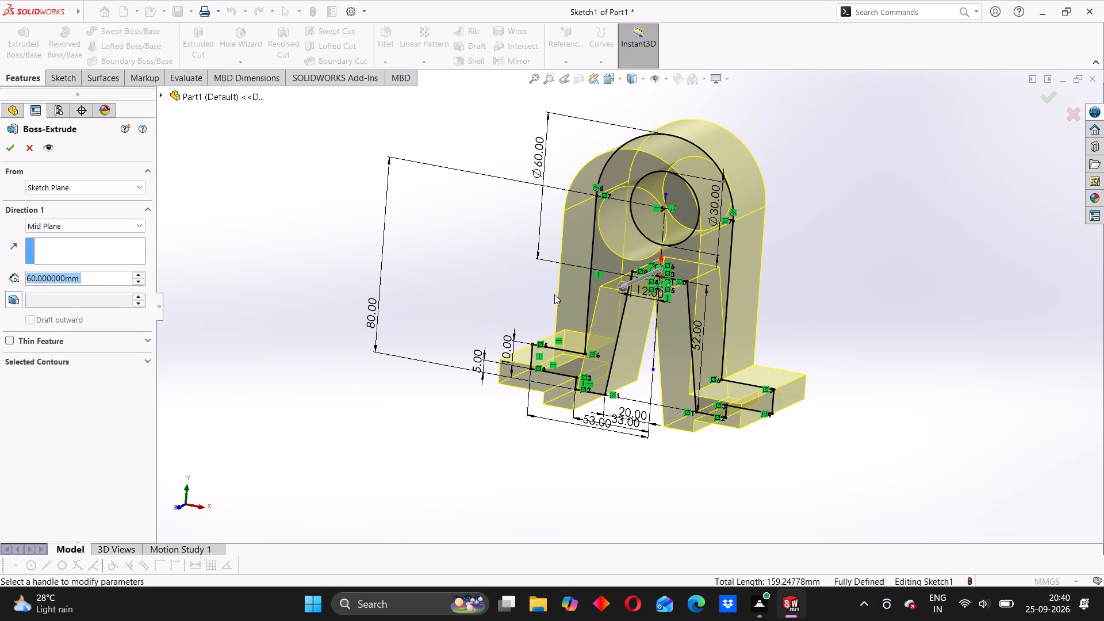
click(3, 146)
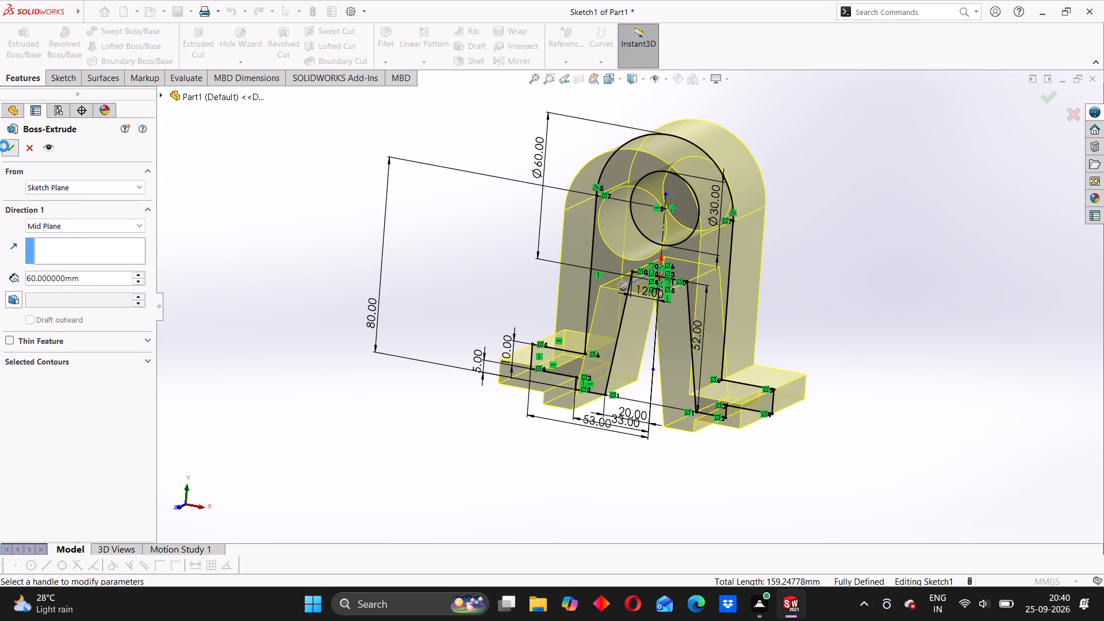
Examine the extruded bracket body from several angles.
scroll(658, 355, down, 2)
scroll(658, 354, up, 1)
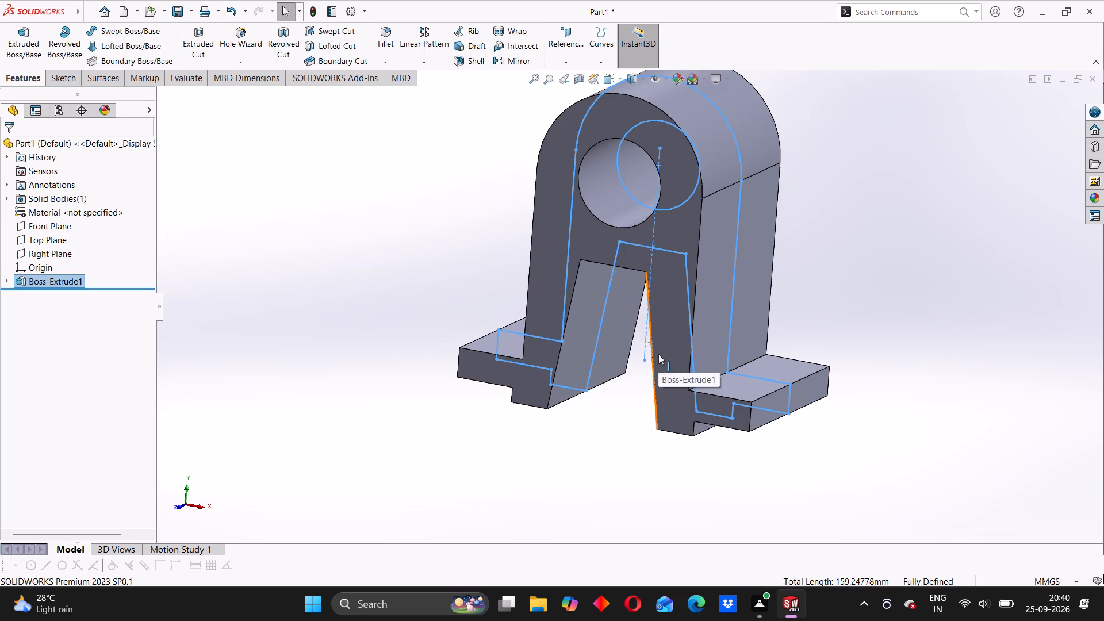
scroll(658, 354, up, 1)
click(488, 264)
middle_drag(588, 325, 709, 359)
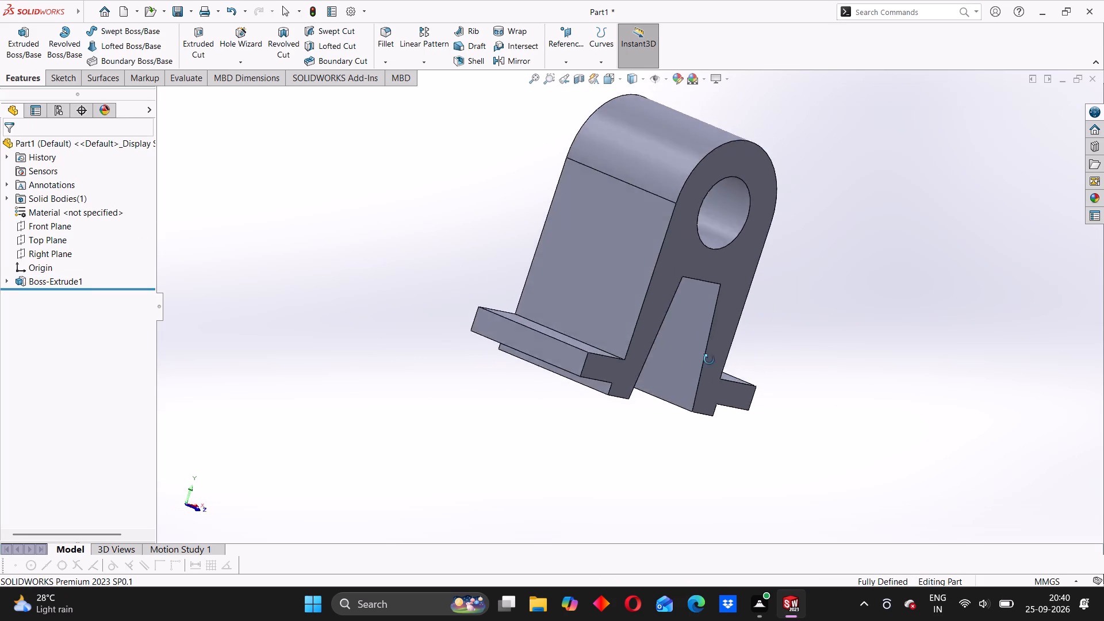
middle_drag(709, 359, 705, 440)
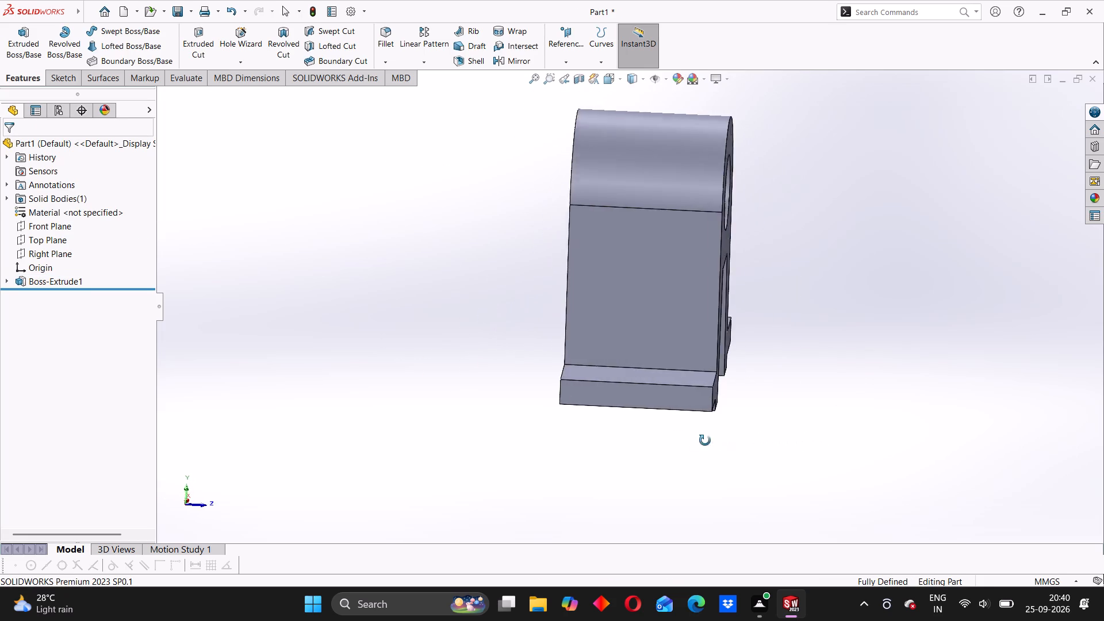
middle_drag(705, 440, 630, 436)
scroll(664, 346, down, 1)
scroll(664, 346, up, 2)
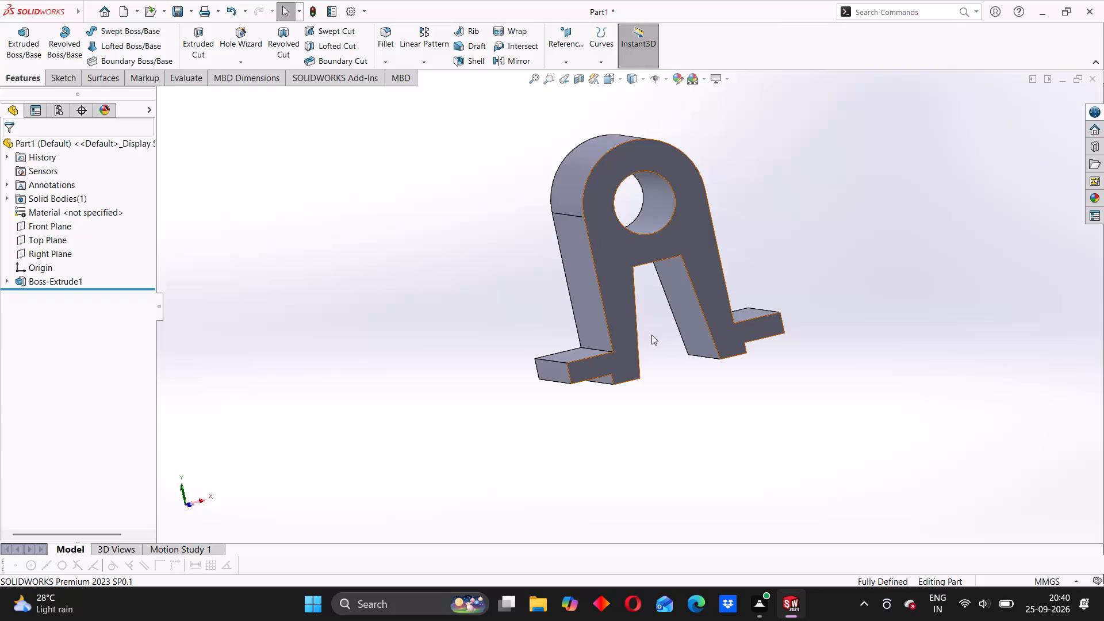
middle_drag(651, 336, 650, 364)
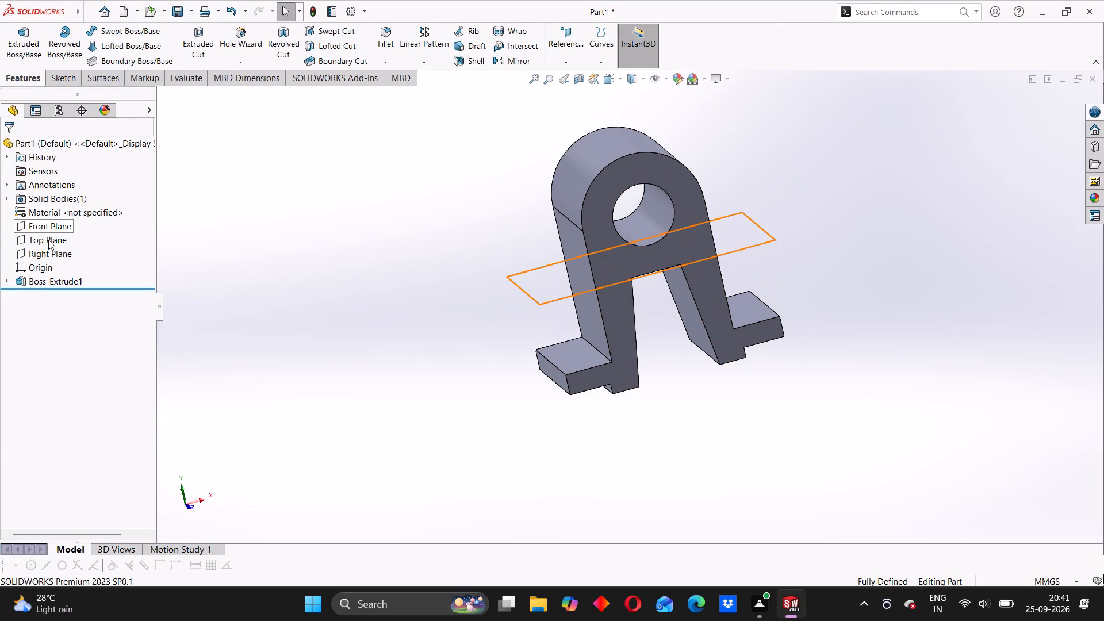
Start a new sketch on the Top Plane.
click(48, 240)
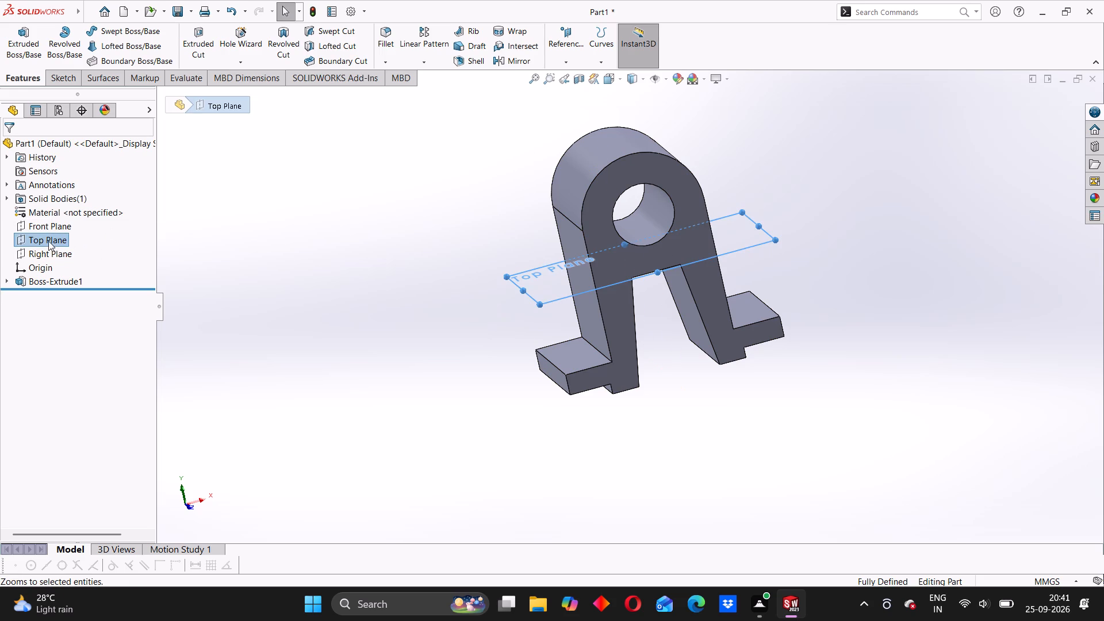
right_click(48, 237)
click(60, 225)
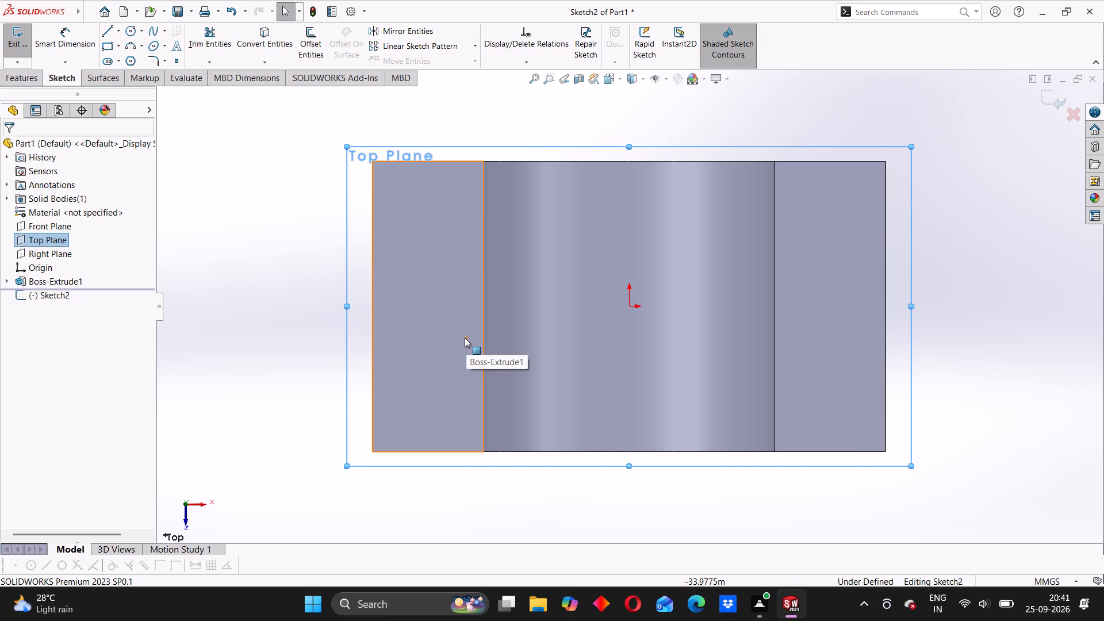
Draw a horizontal centerline about 124 mm long and a vertical centerline about 74 mm long, both passing through the origin.
click(118, 32)
click(131, 63)
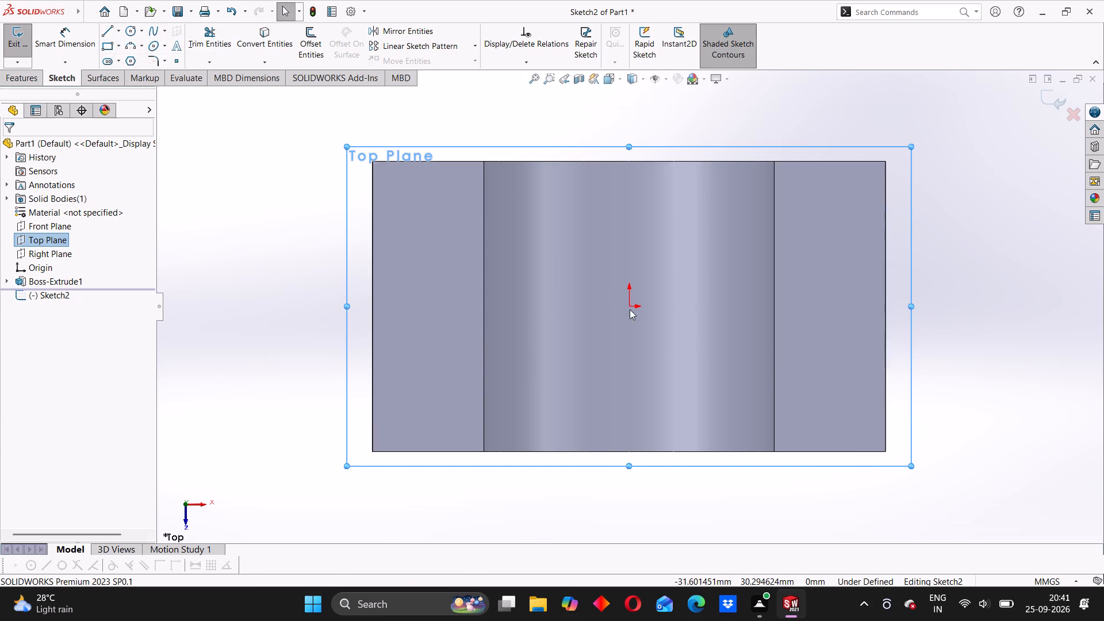
click(337, 305)
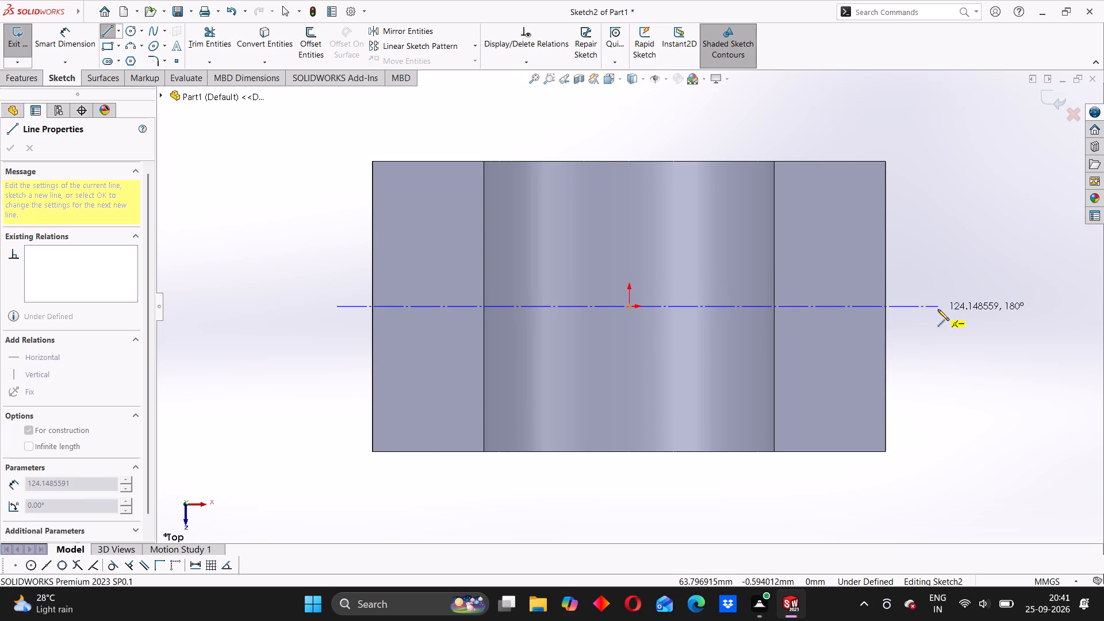
click(939, 306)
right_click(920, 201)
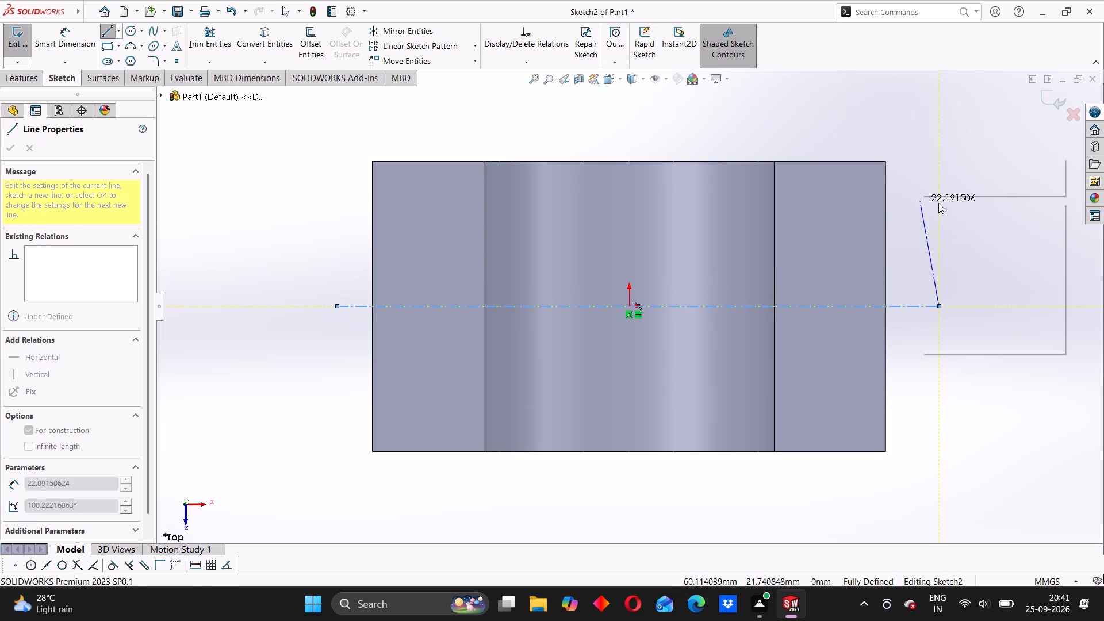
click(940, 210)
click(119, 31)
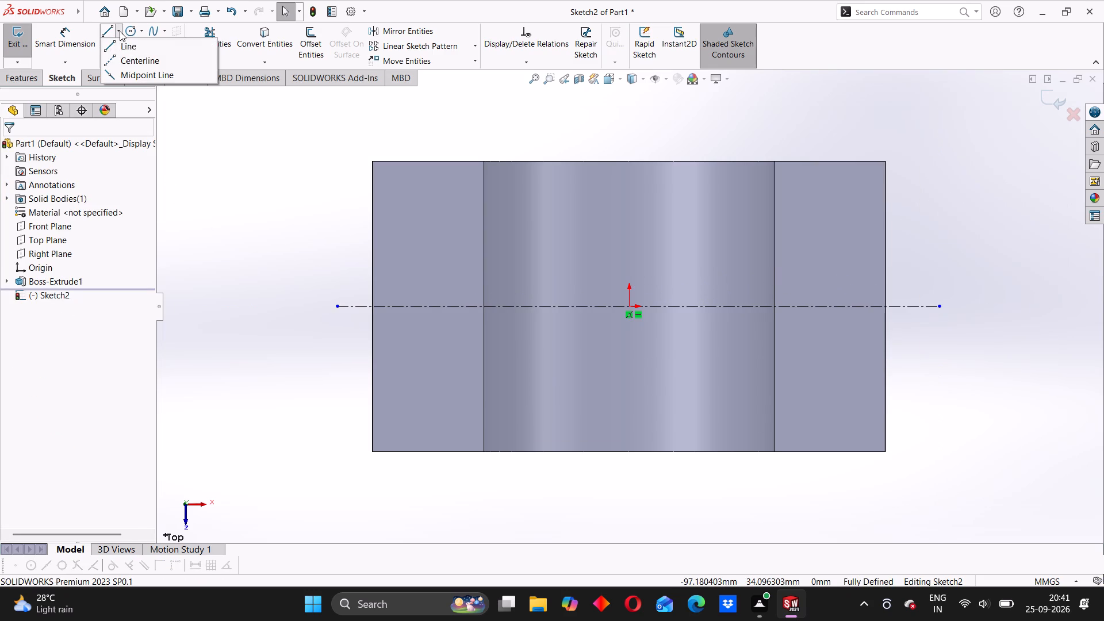
click(129, 58)
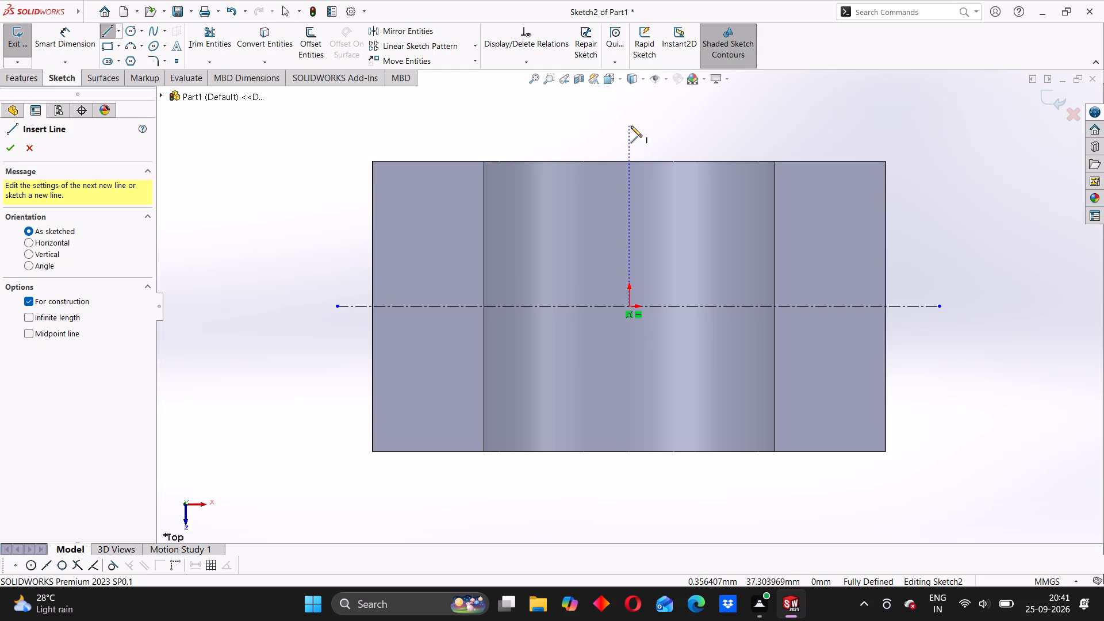
click(631, 126)
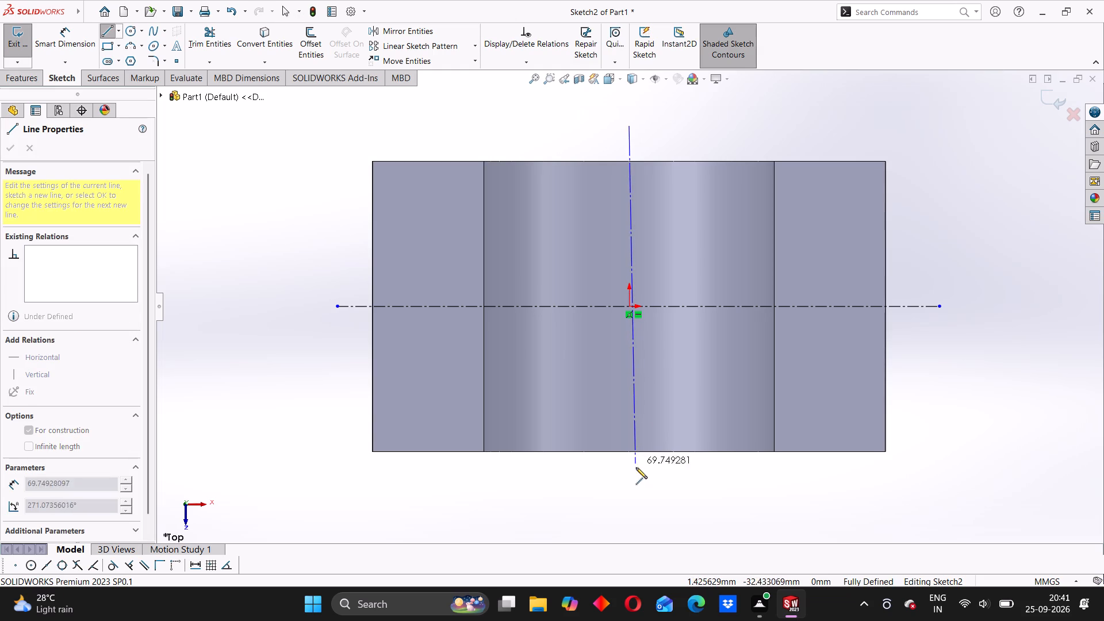
click(631, 483)
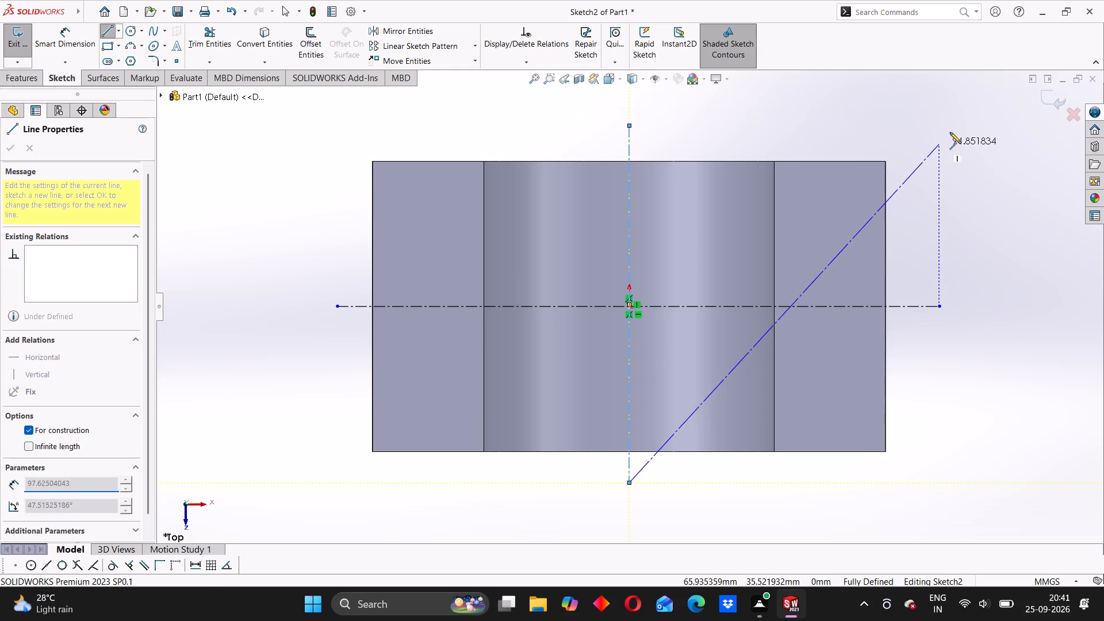
right_click(941, 133)
click(957, 147)
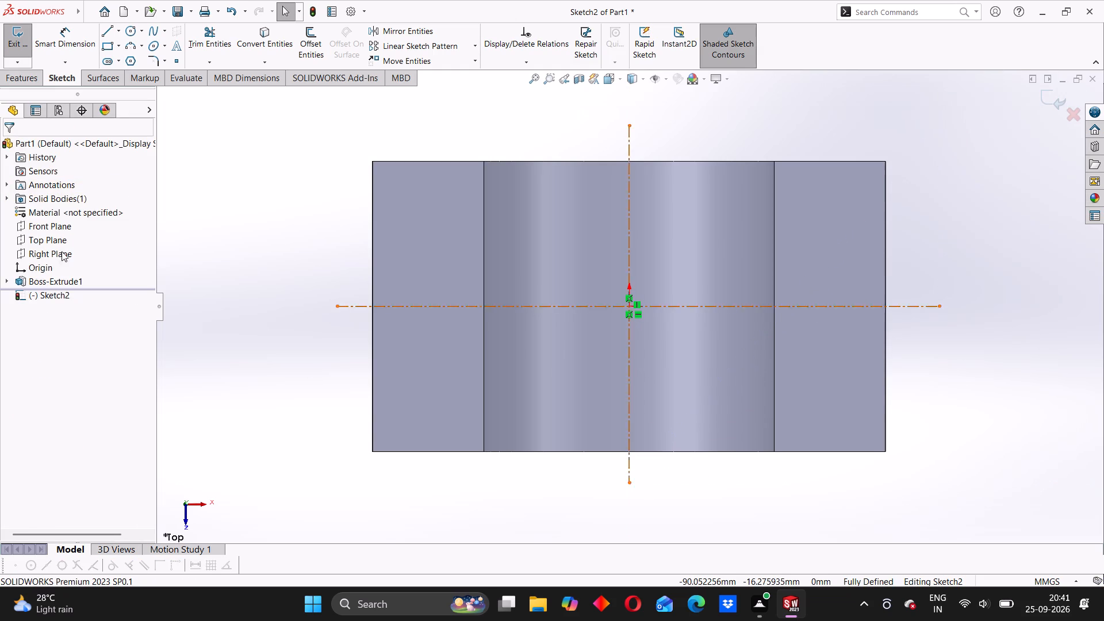
Sketch a circle on the left foot above the horizontal centerline and dimension its diameter to 15 mm.
click(135, 29)
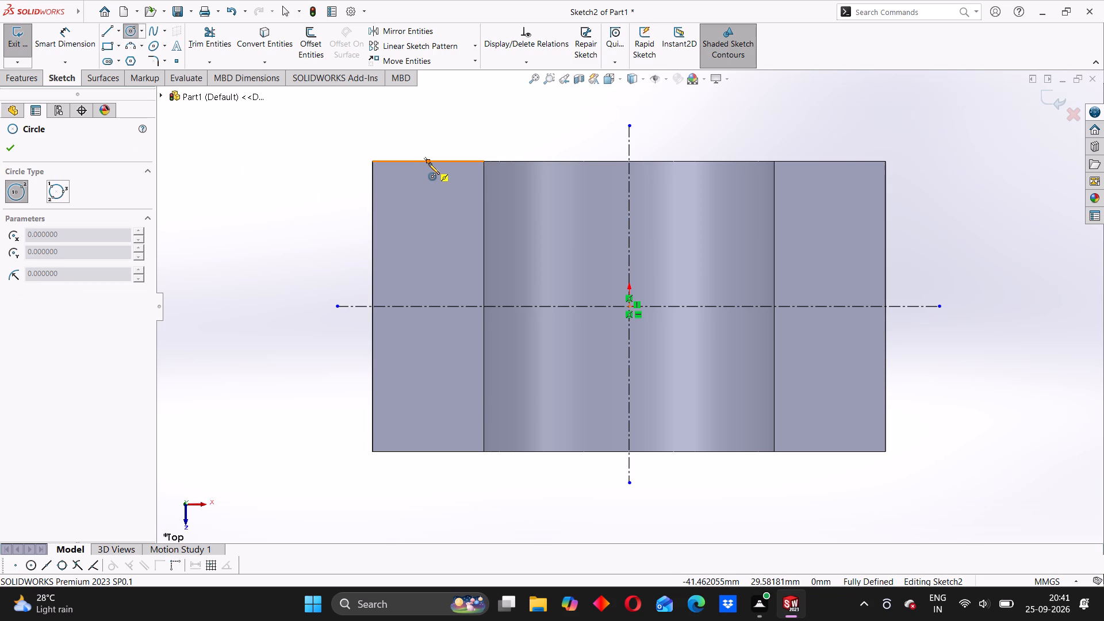
click(428, 226)
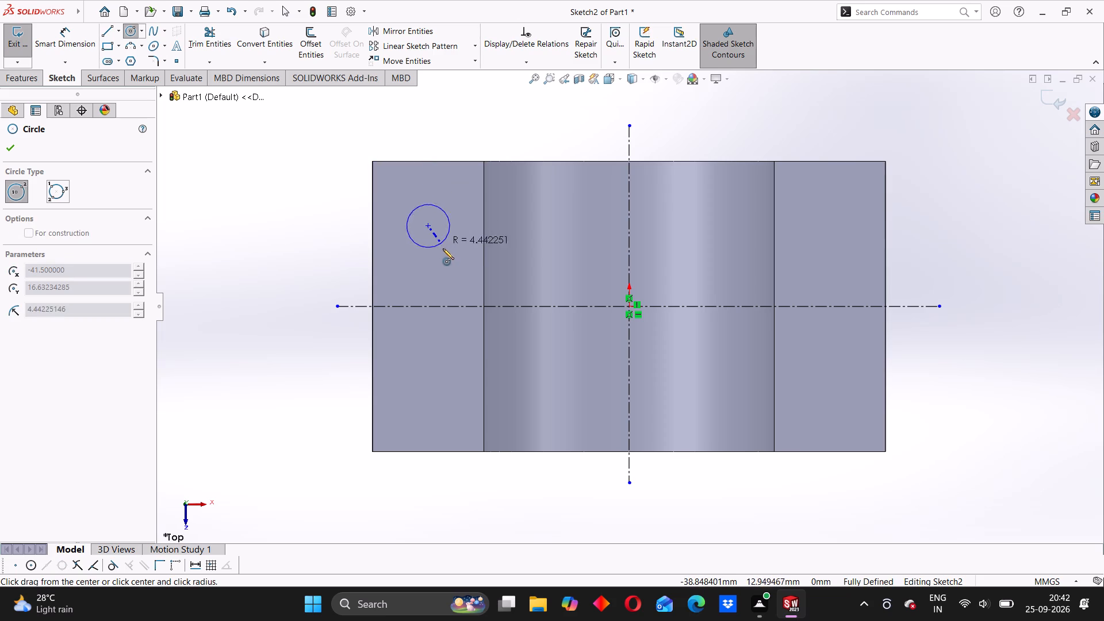
click(449, 260)
click(67, 48)
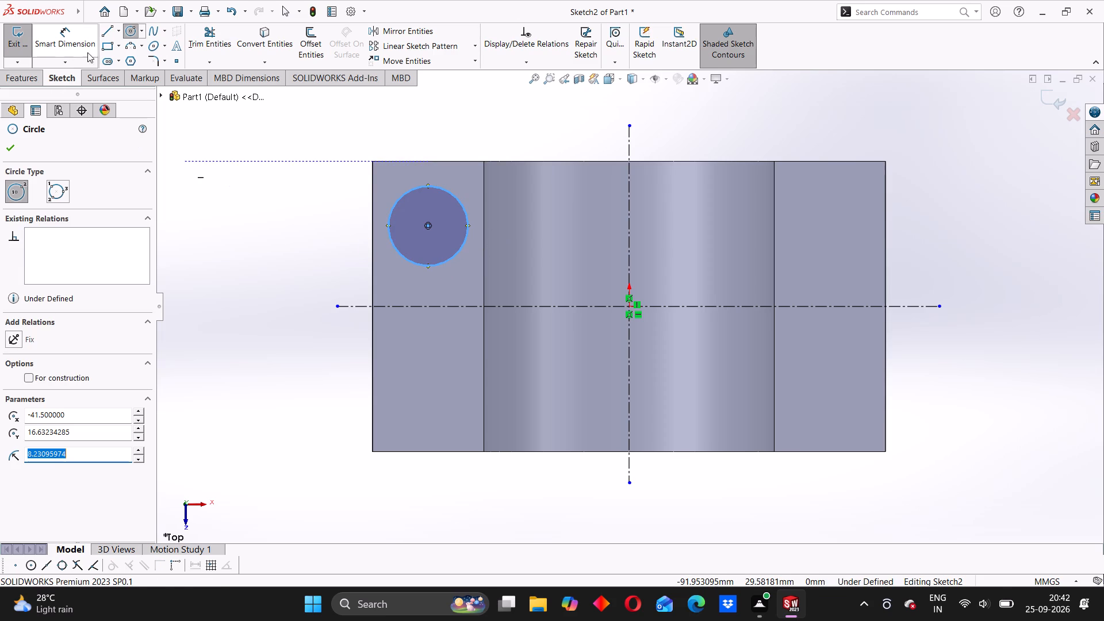
click(398, 203)
click(331, 219)
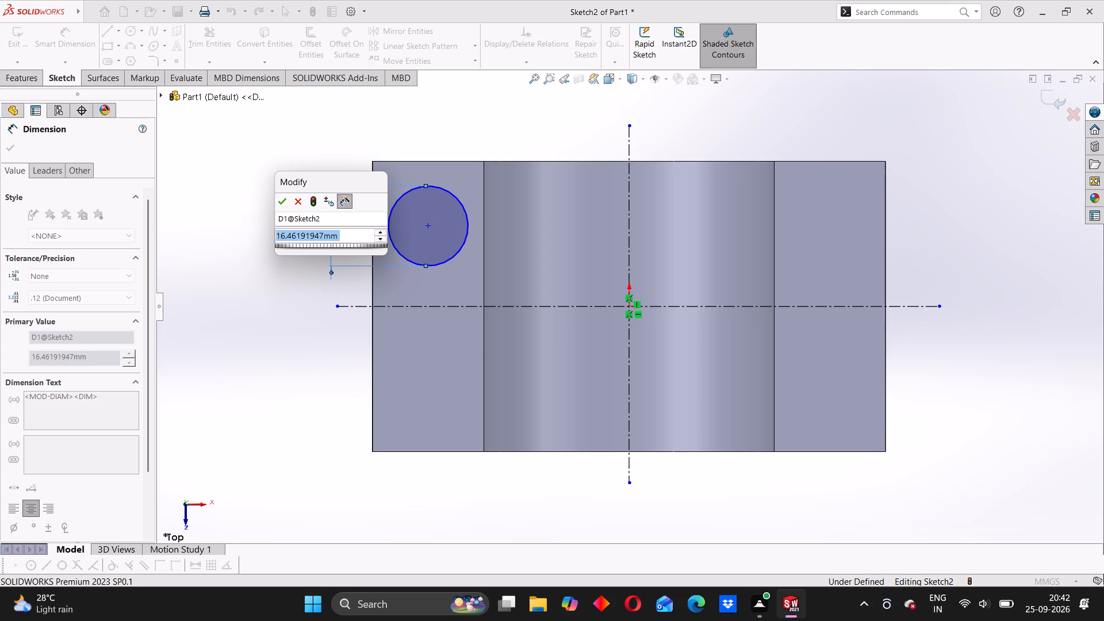
text(15)
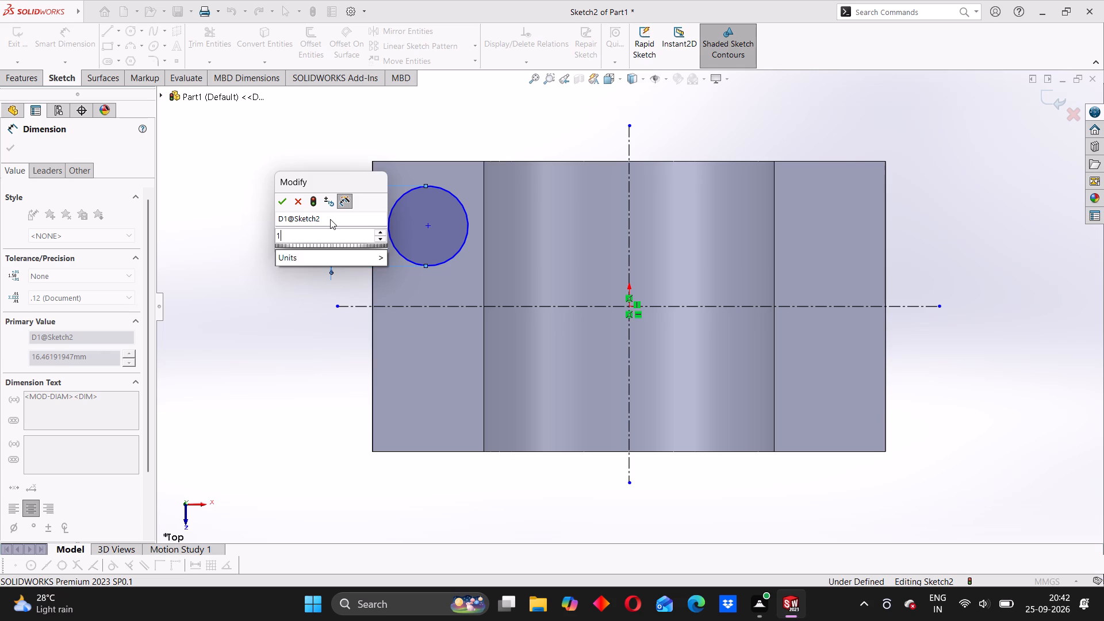
key(Return)
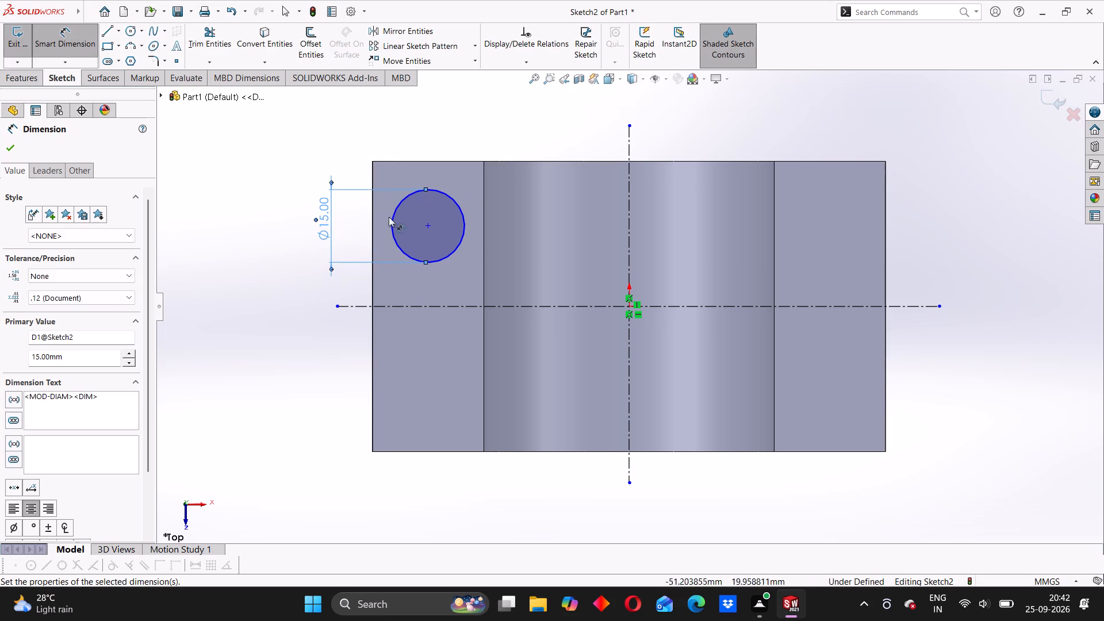
Dimension the circle's centre 17 mm from the horizontal centerline and 85/2 (42.5) mm from the vertical centerline.
click(427, 228)
click(439, 308)
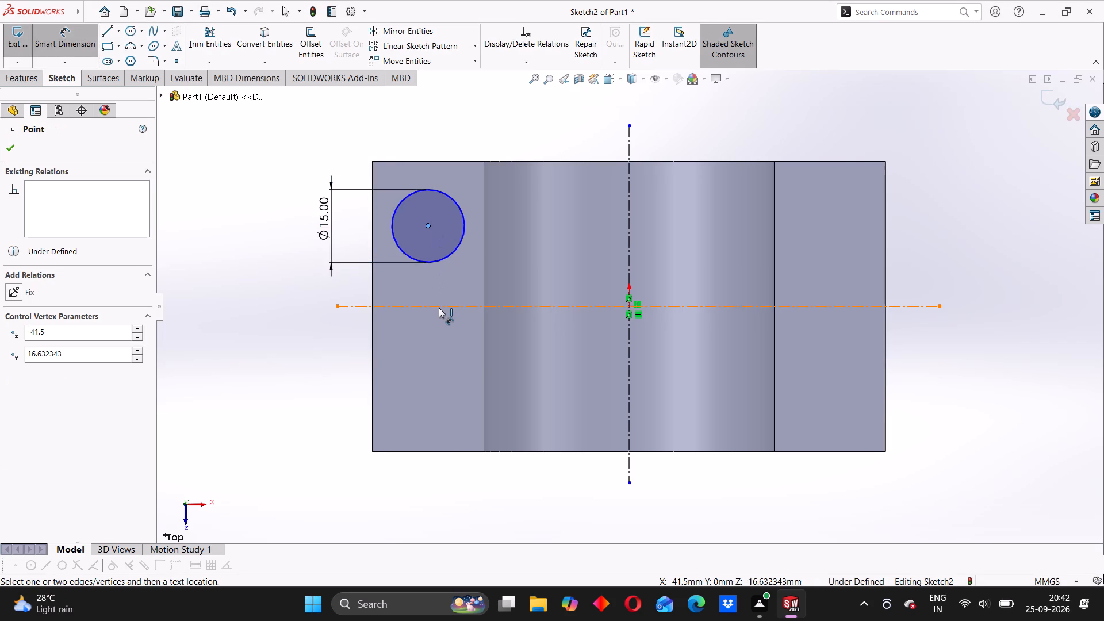
click(280, 273)
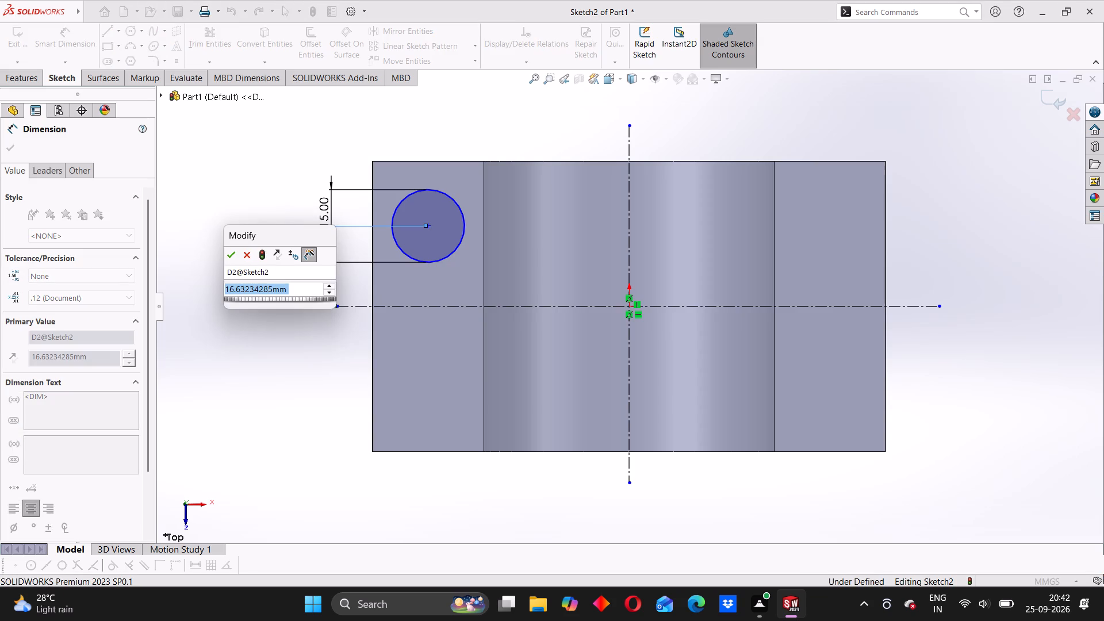
text(17)
key(Return)
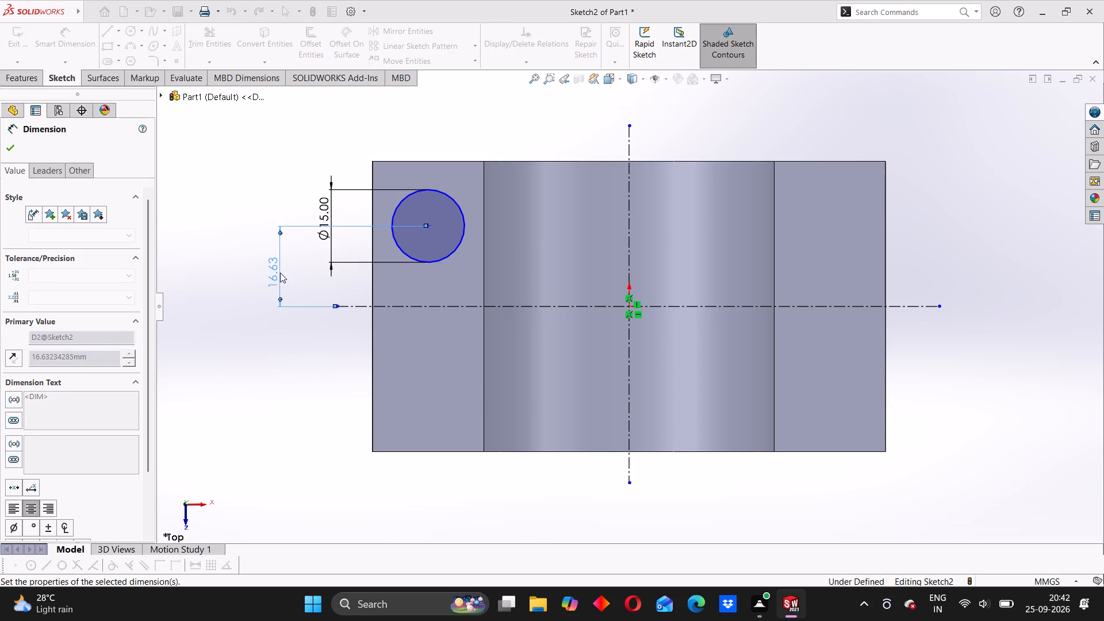
click(430, 223)
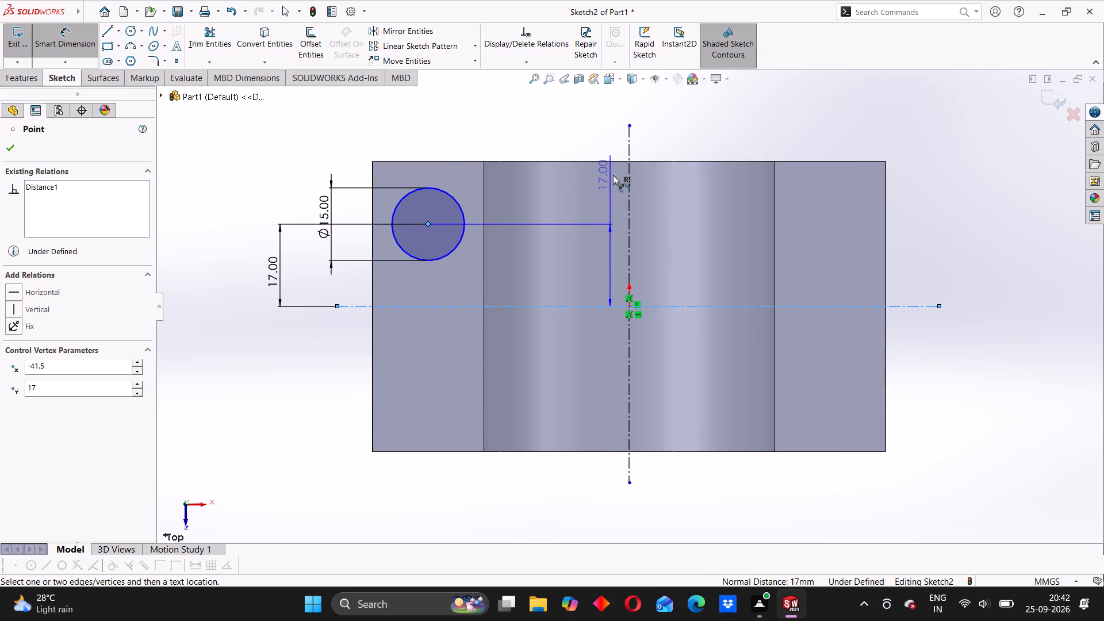
click(629, 185)
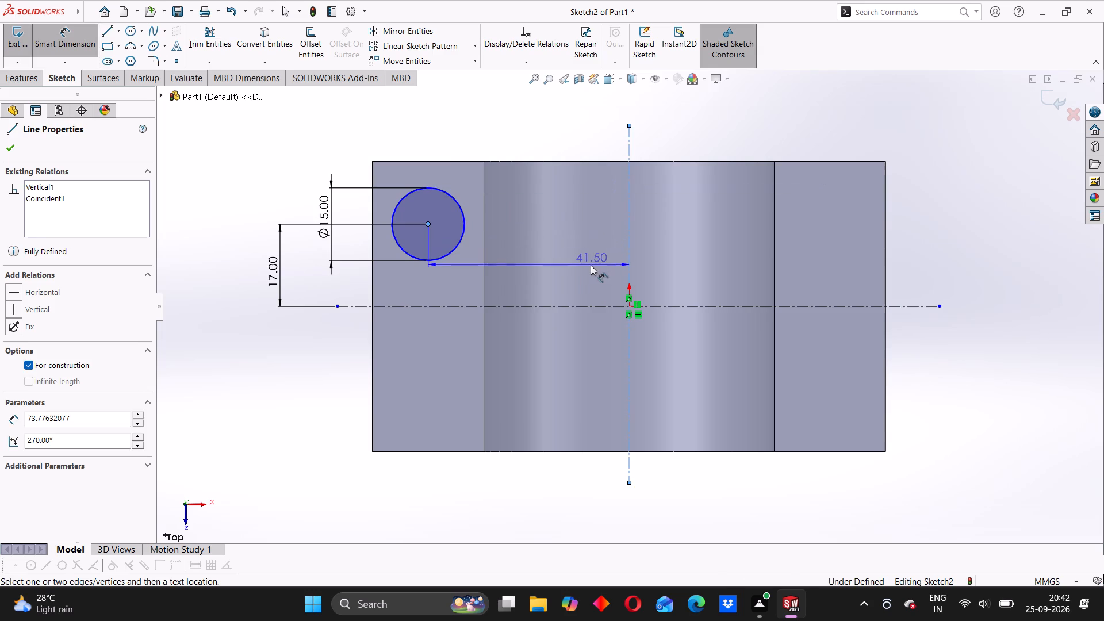
click(553, 274)
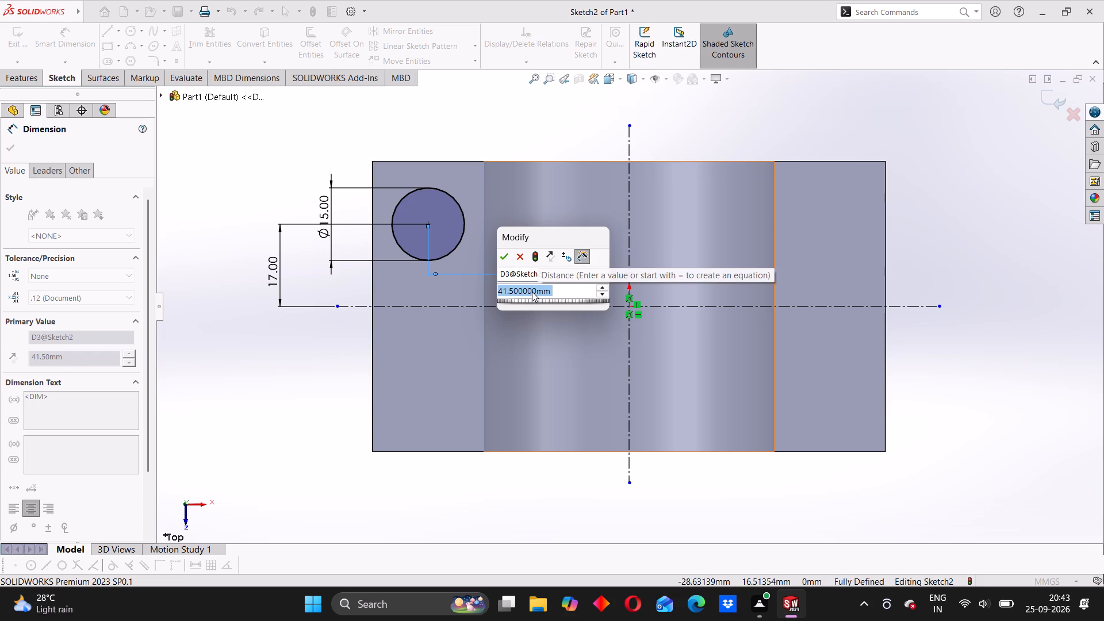
text(85/2)
key(Return)
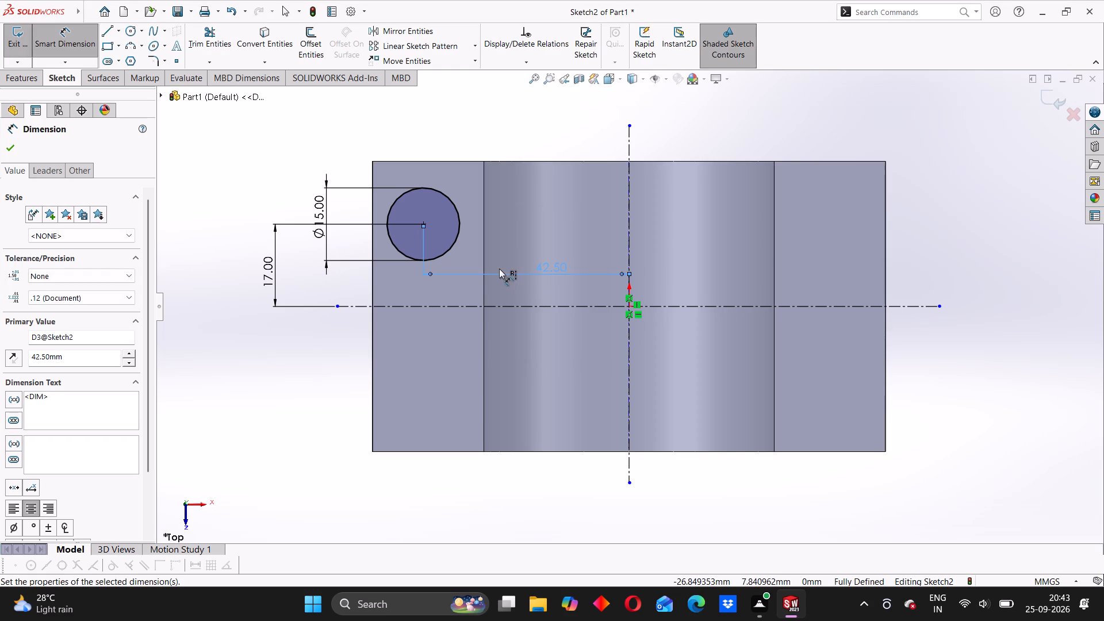
click(304, 120)
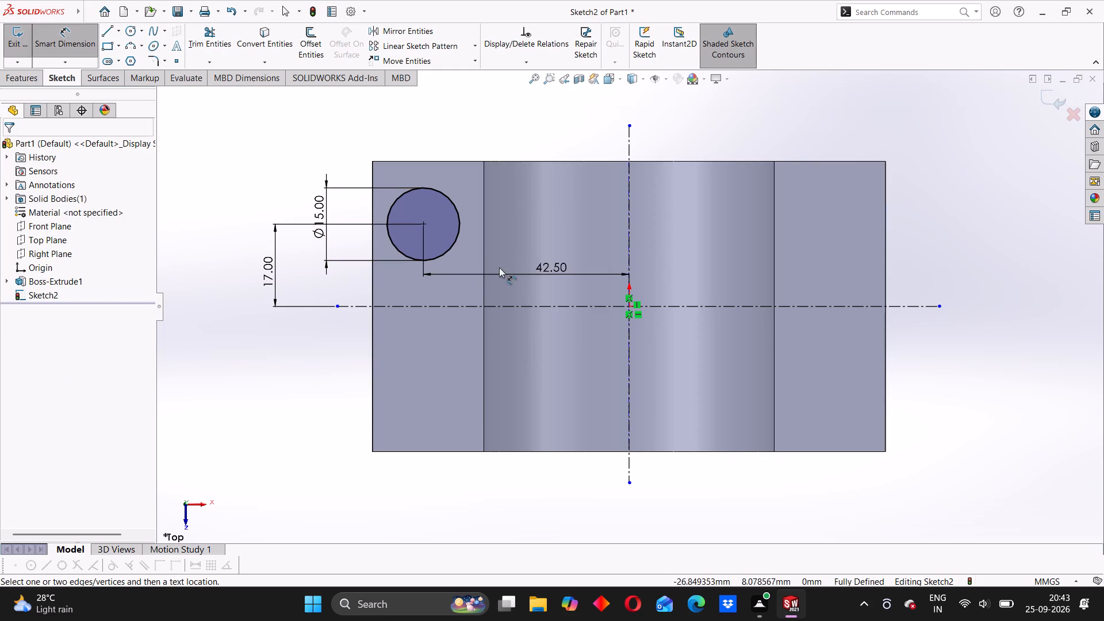
Mirror the 15 mm circle about the horizontal centerline, keeping the original.
click(417, 29)
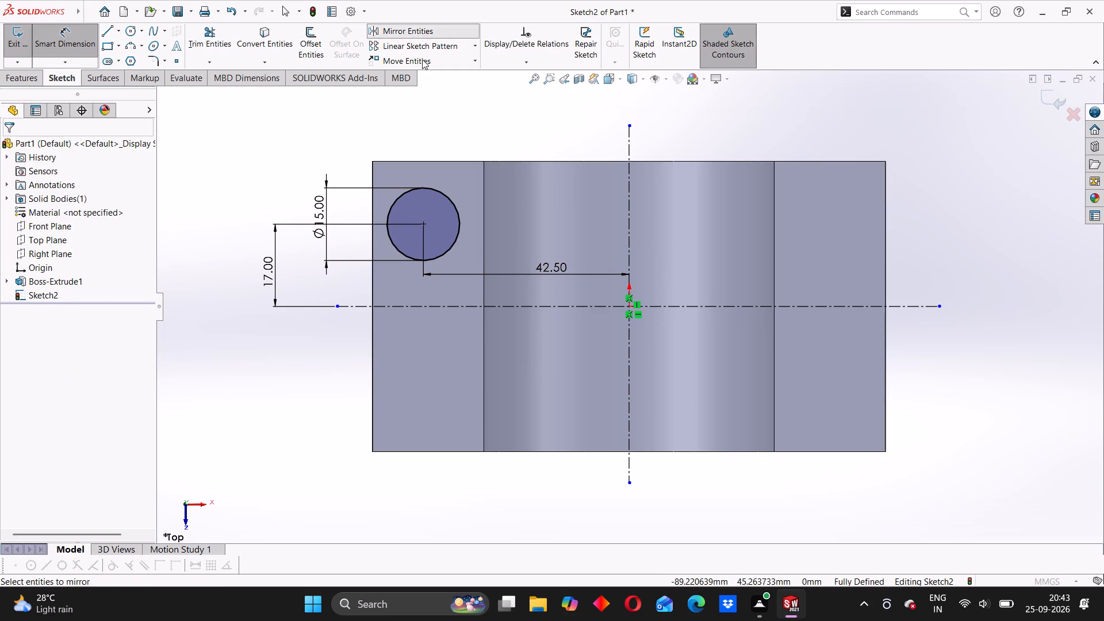
click(409, 189)
click(114, 320)
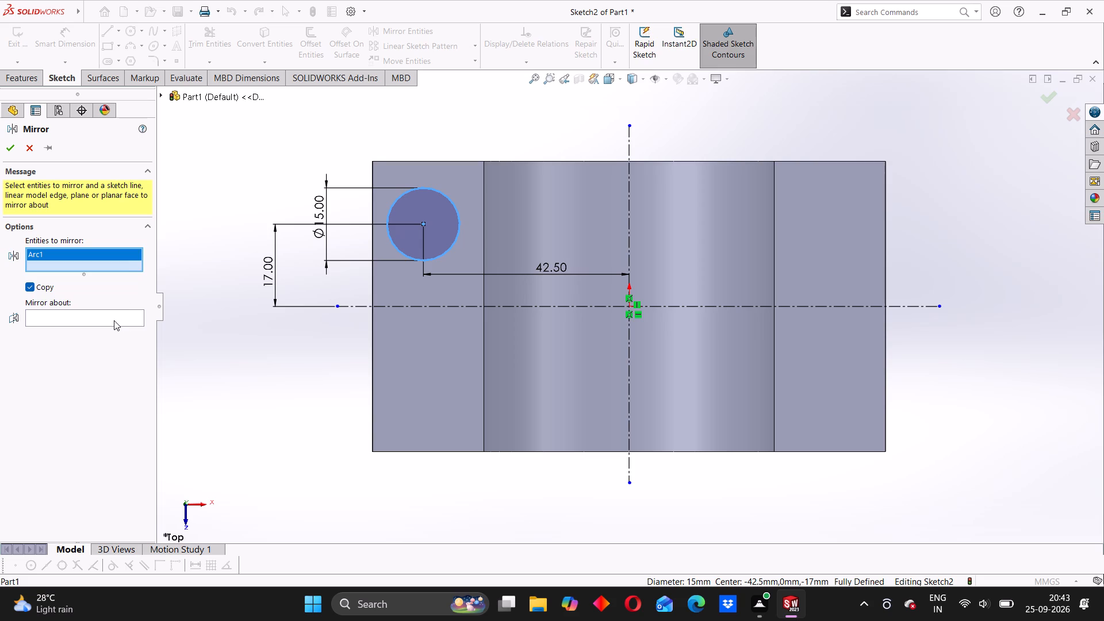
click(470, 306)
click(12, 148)
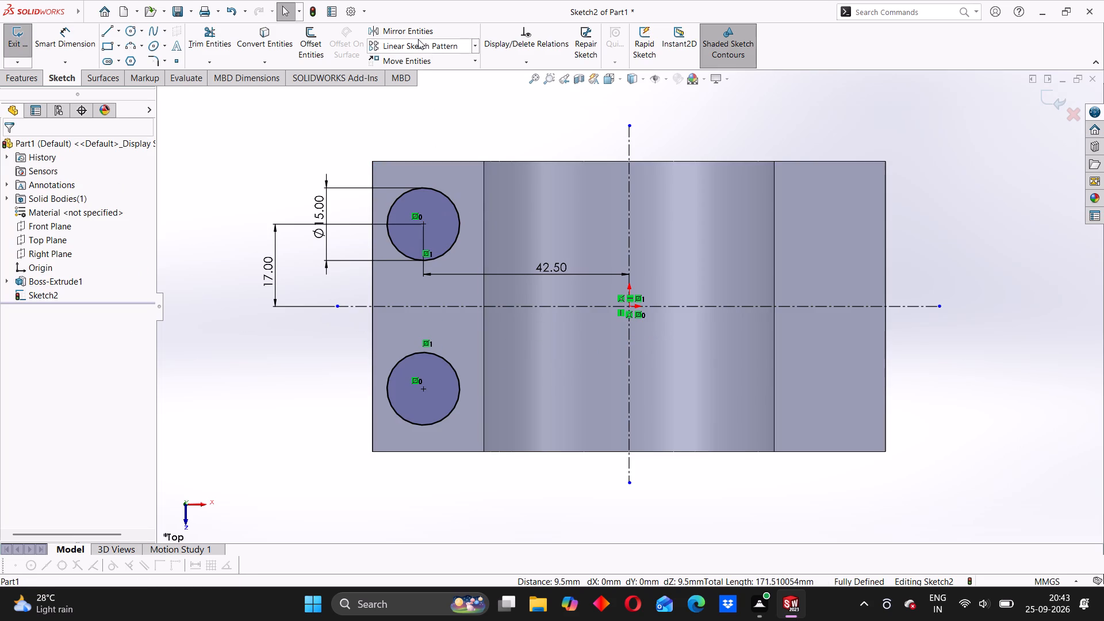
Mirror both 15 mm circles on the left foot about the vertical centerline, keeping the originals.
click(417, 37)
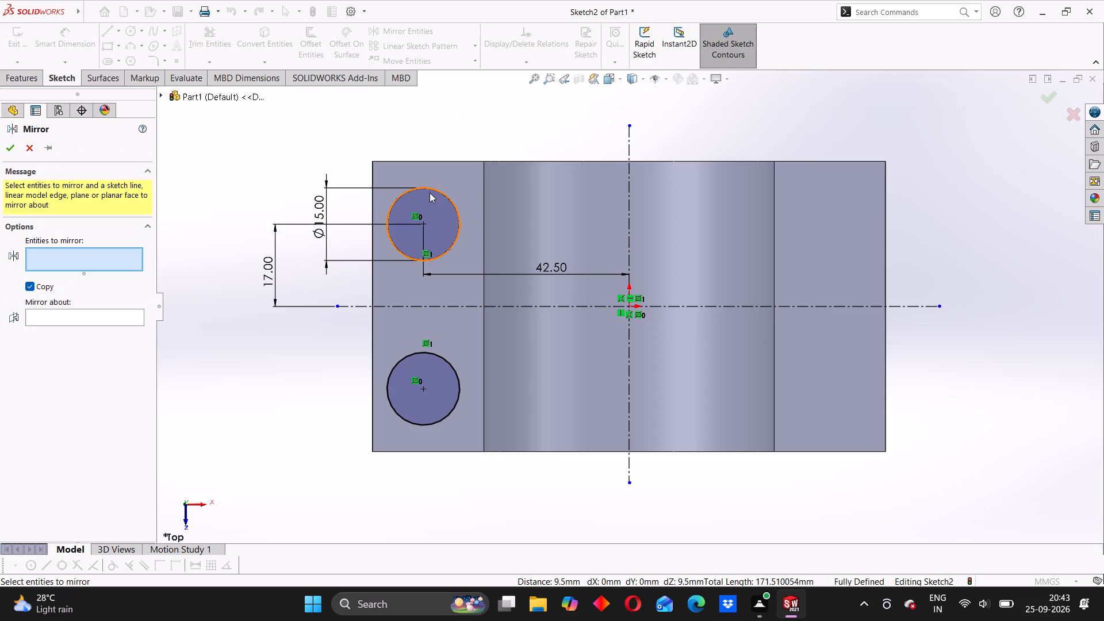
click(430, 193)
click(424, 352)
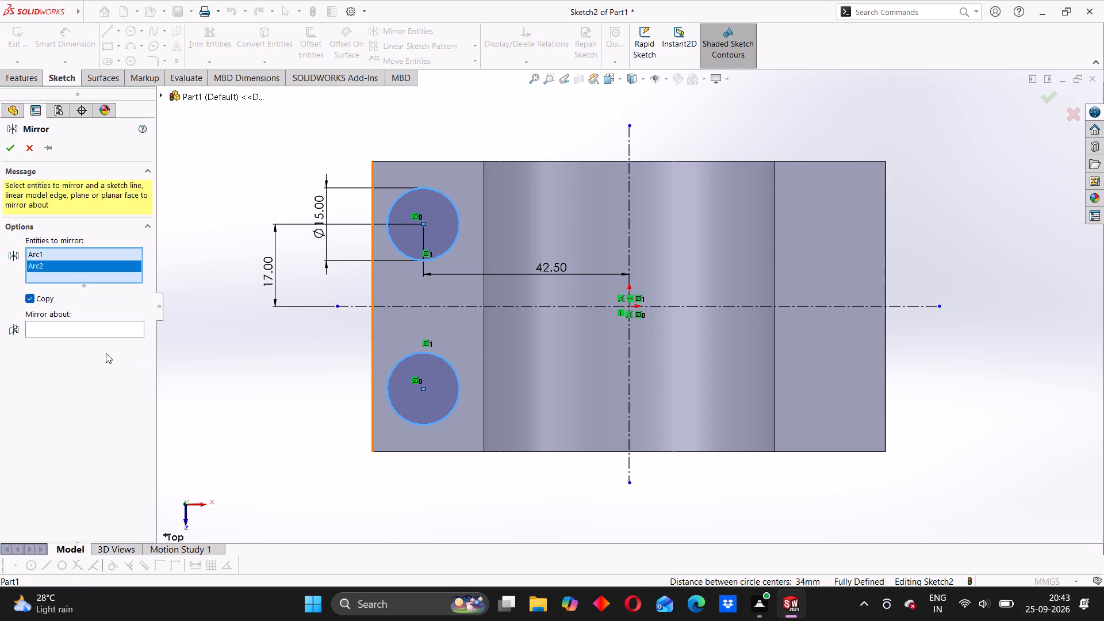
click(86, 331)
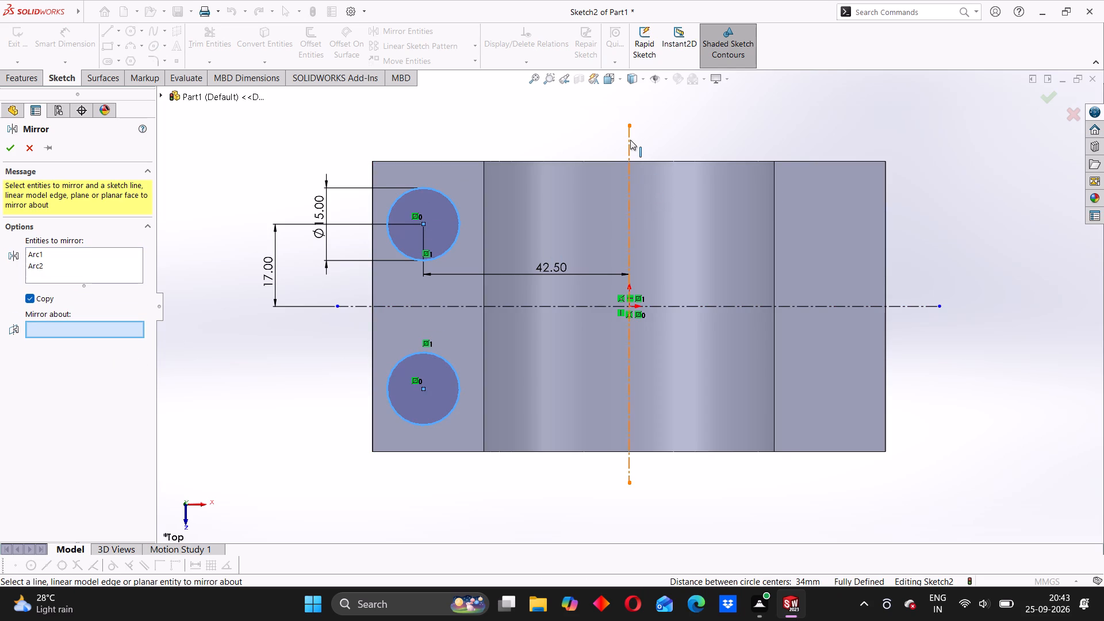
click(630, 140)
click(13, 149)
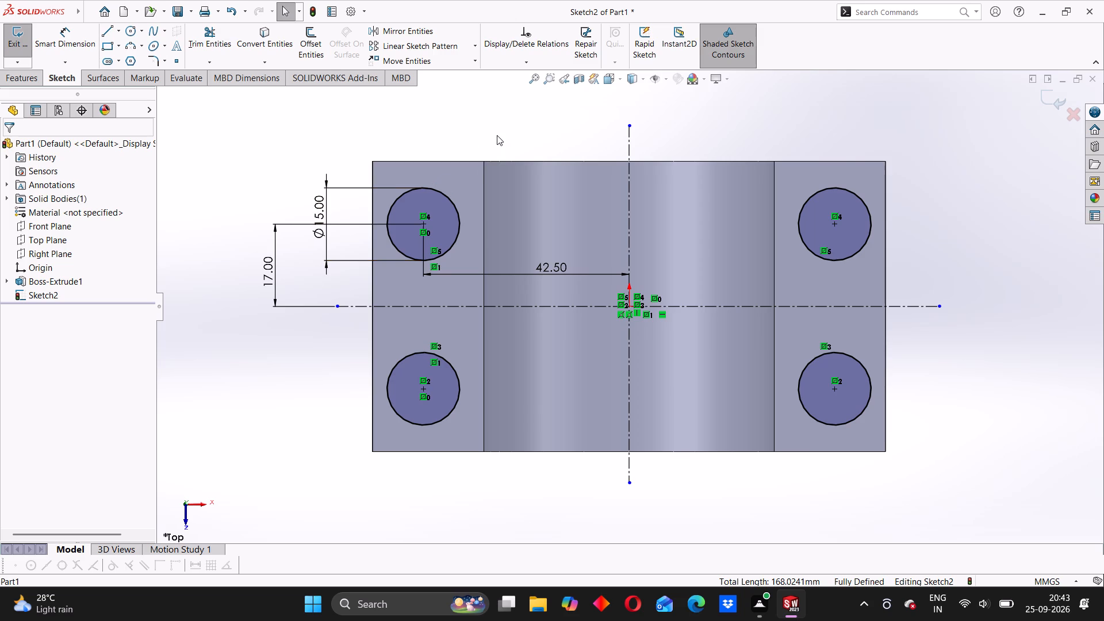
Cut the four circles through the bracket's feet with a 60 mm blind Extruded Cut from the sketch plane.
scroll(516, 182, up, 4)
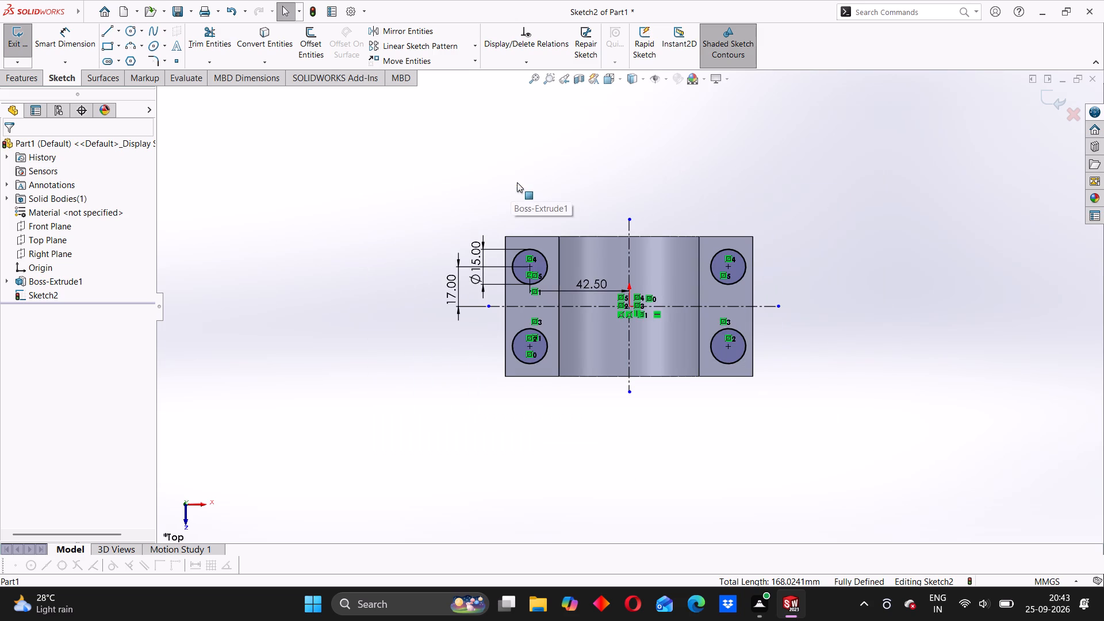
click(17, 77)
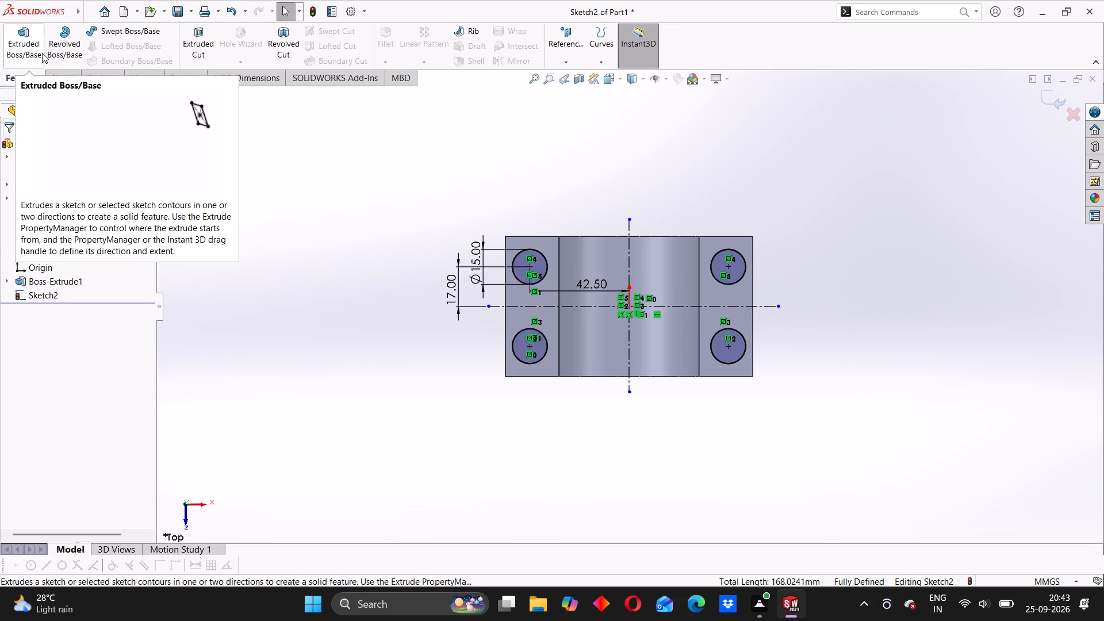
click(195, 44)
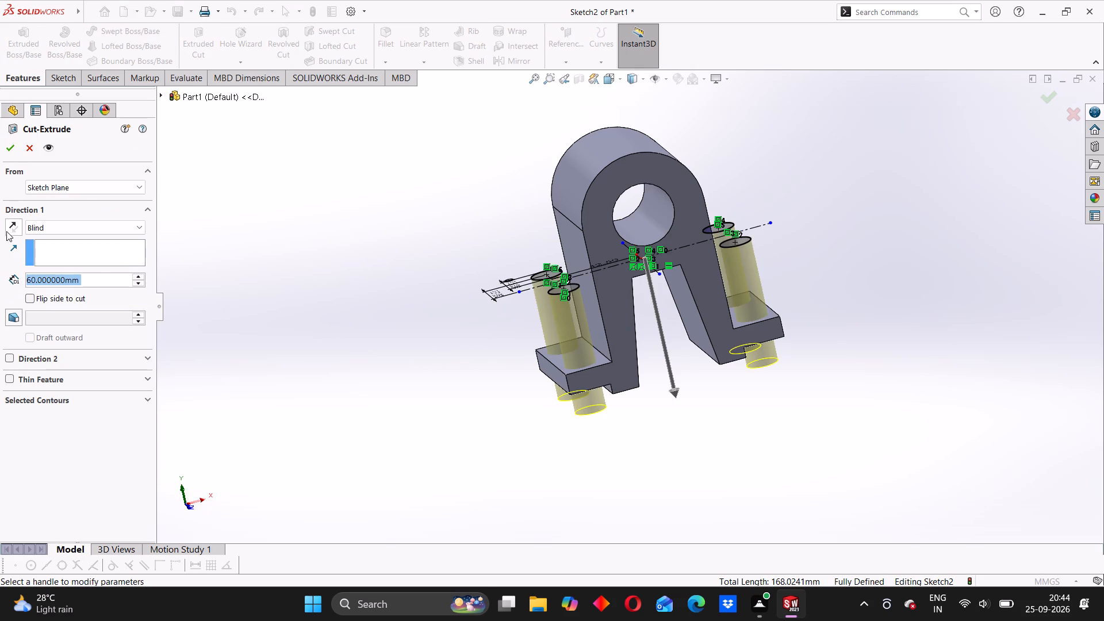
click(13, 155)
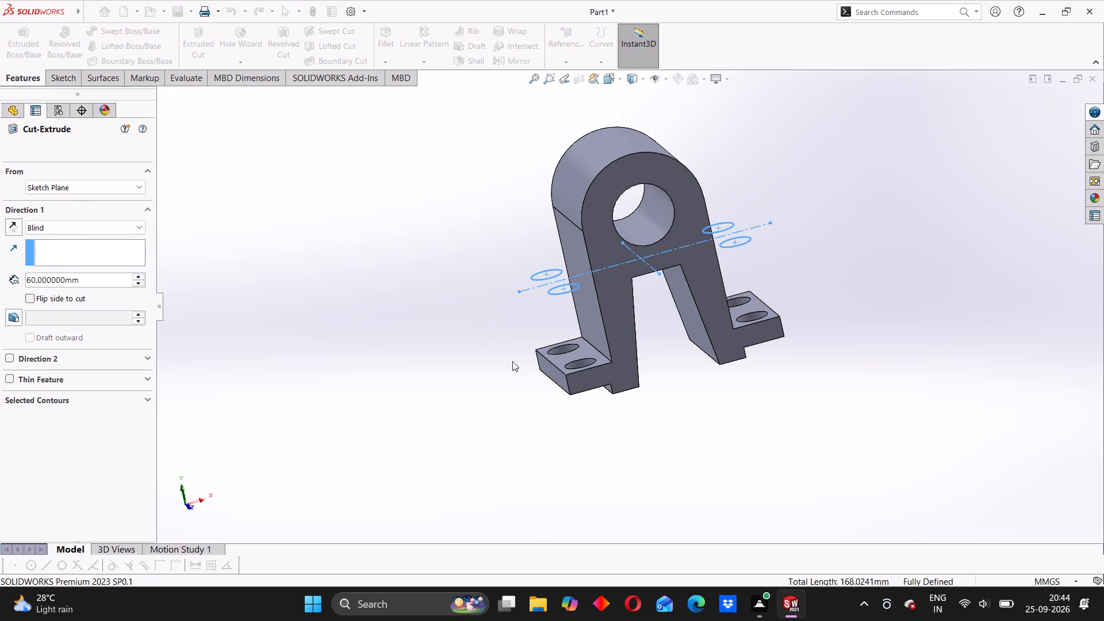
click(837, 208)
Start a reference plane parallel to the Top Plane, offset 50 mm above it.
scroll(635, 319, down, 3)
scroll(661, 316, up, 3)
middle_drag(662, 317, 661, 480)
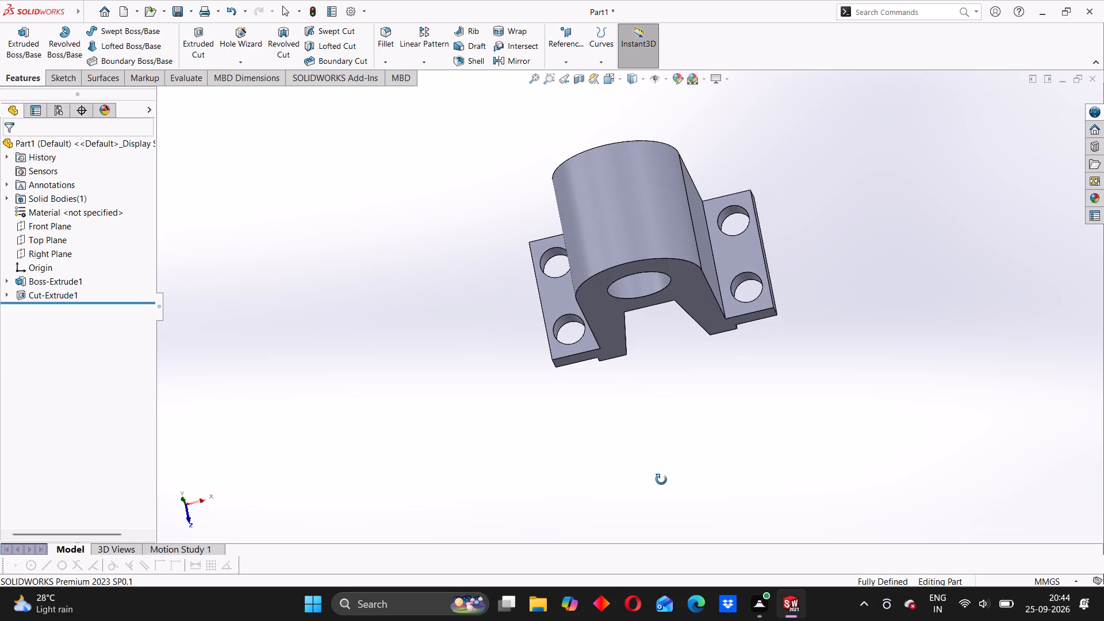
middle_drag(661, 480, 657, 282)
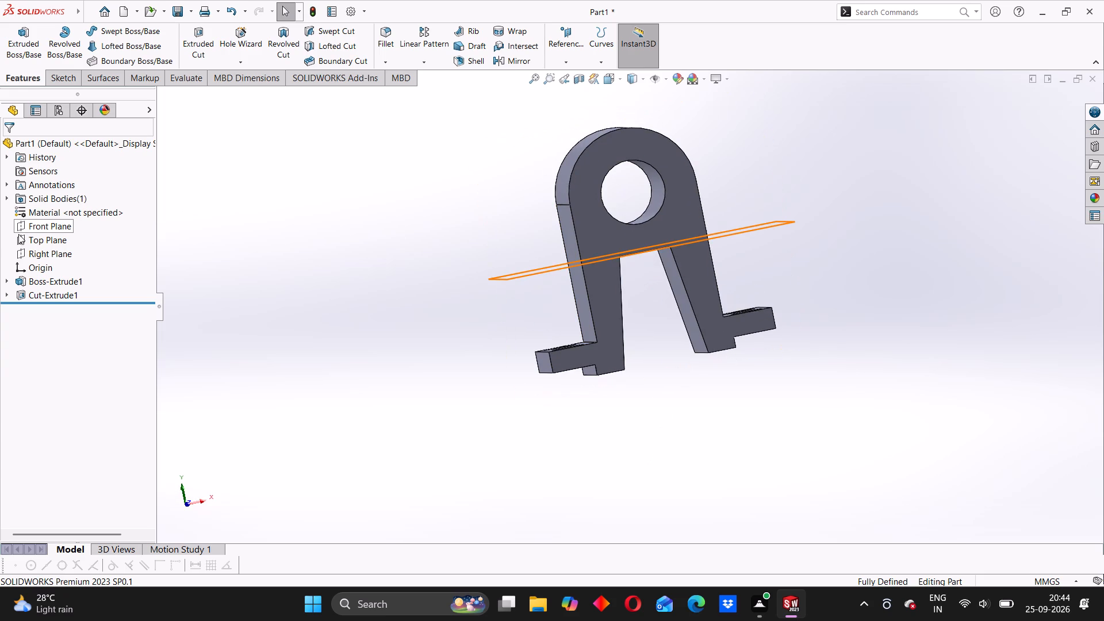
click(21, 234)
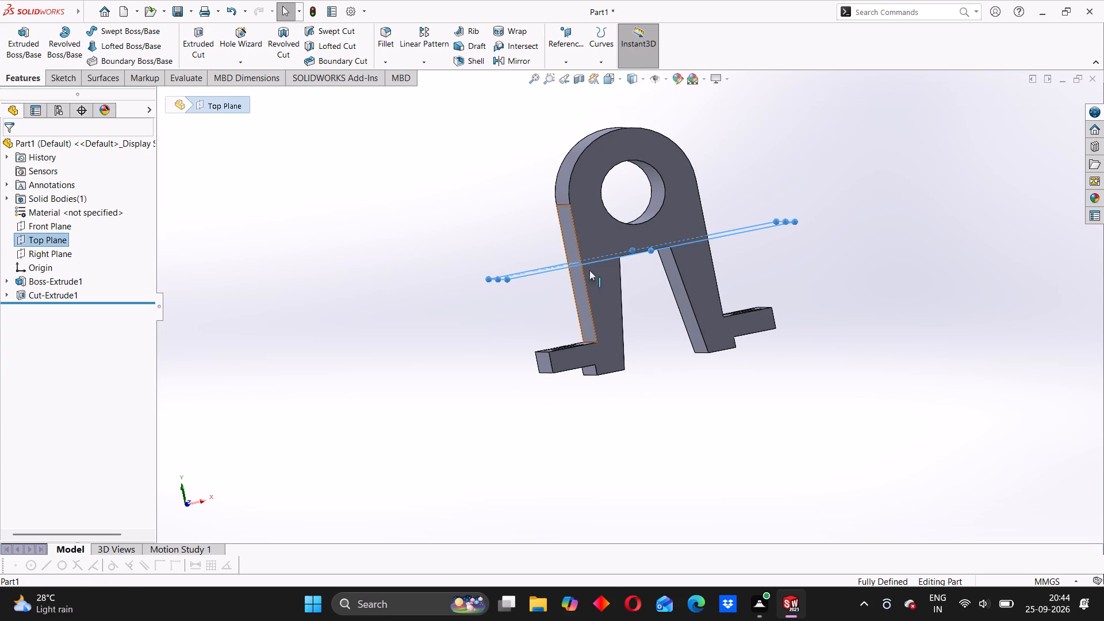
scroll(806, 237, up, 2)
scroll(752, 237, down, 4)
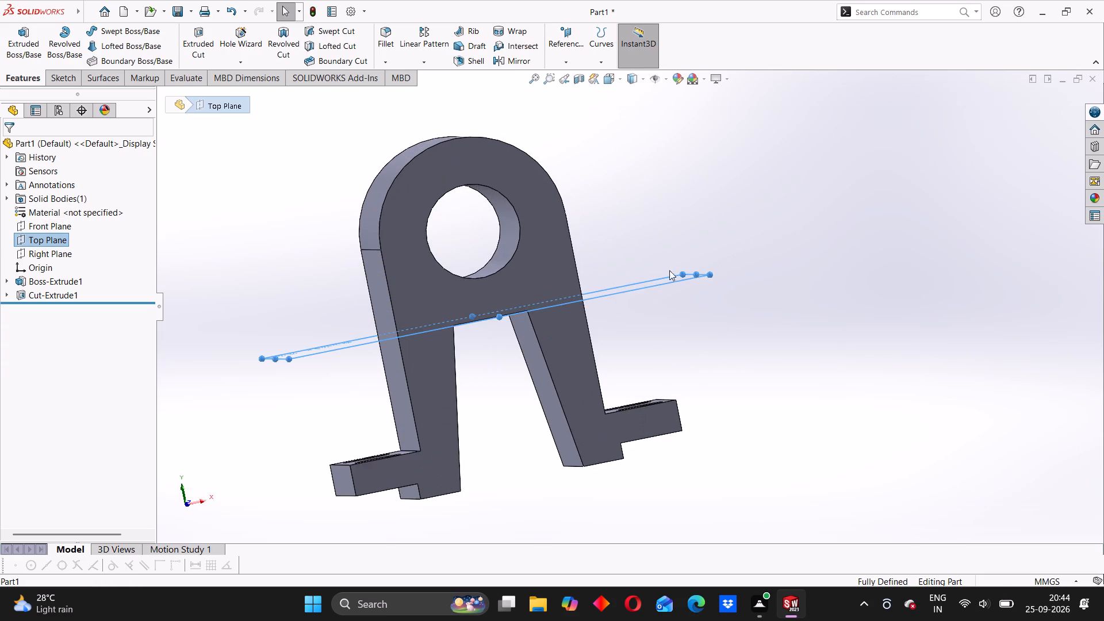
click(574, 68)
click(574, 75)
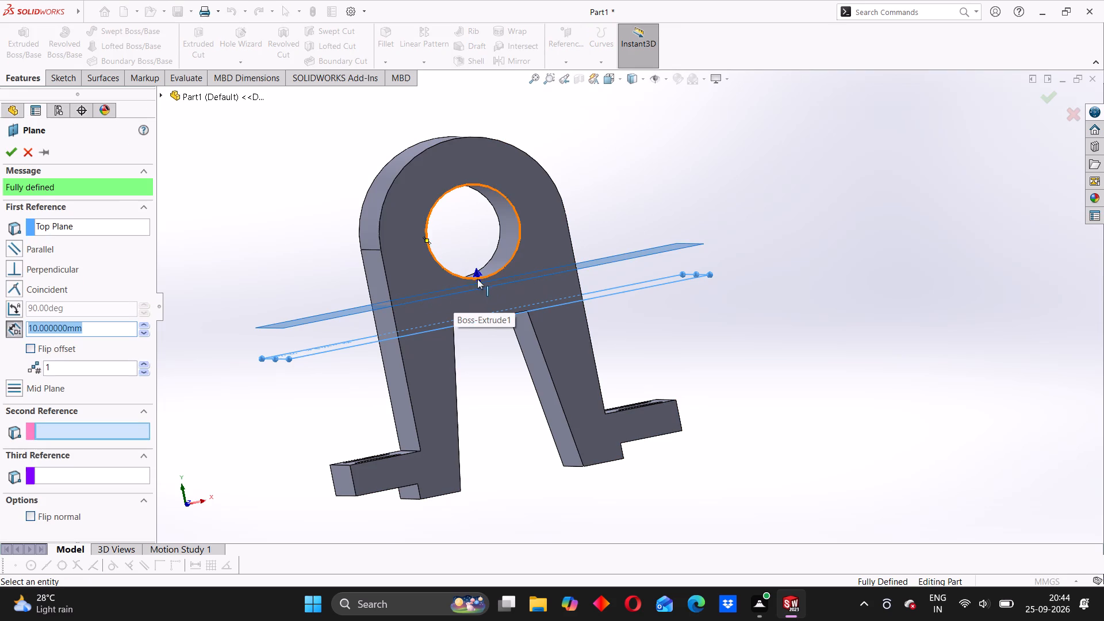
drag(477, 271, 471, 213)
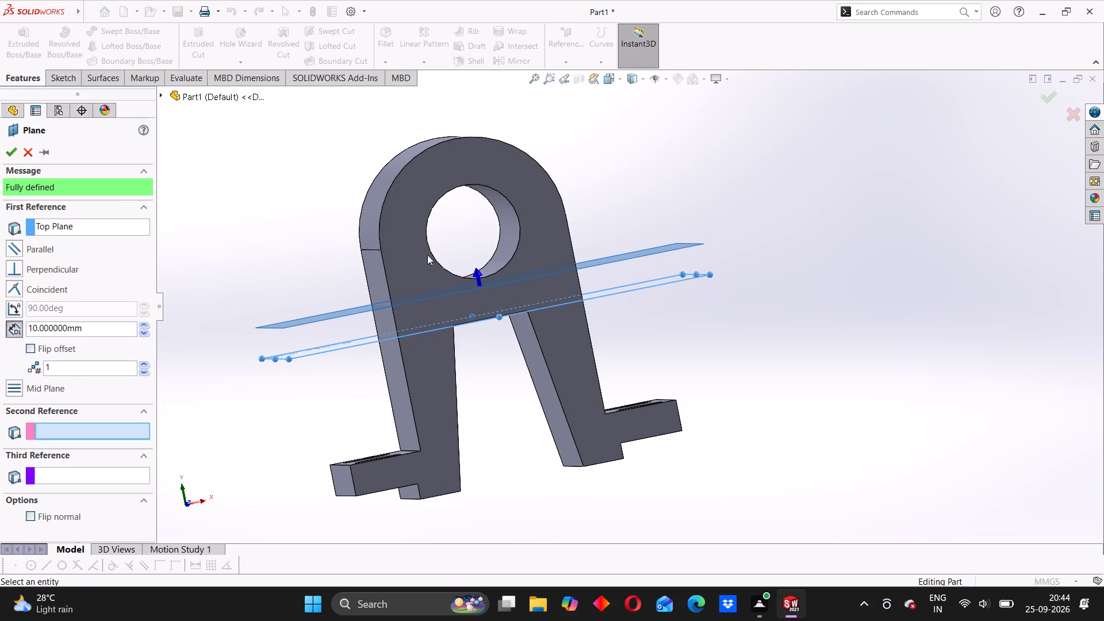
drag(90, 333, 26, 335)
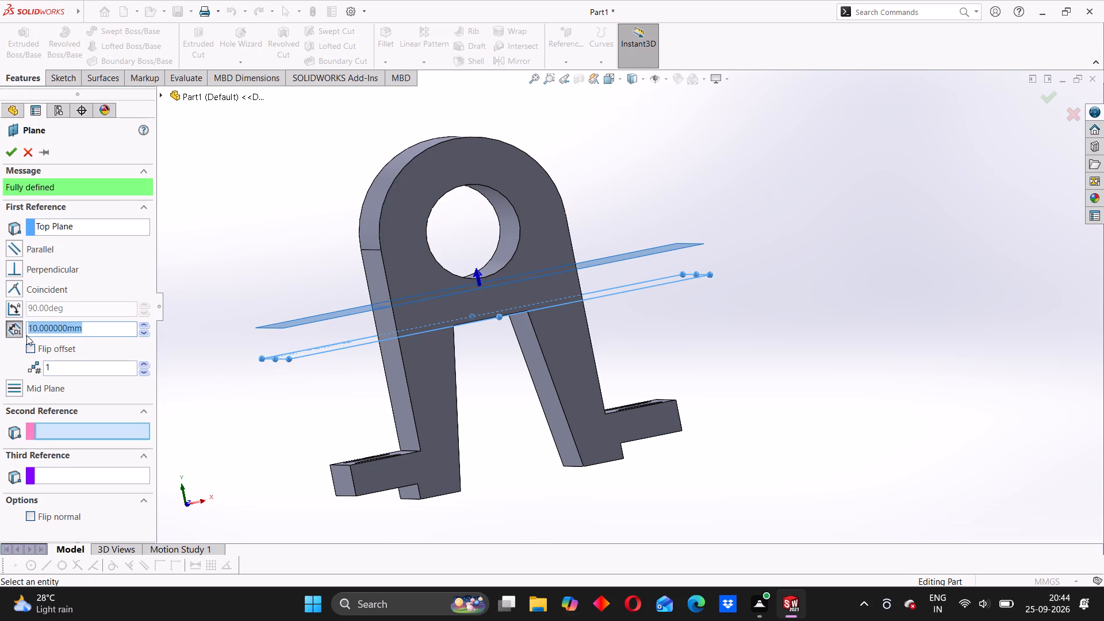
drag(26, 335, 25, 336)
text(50)
key(Return)
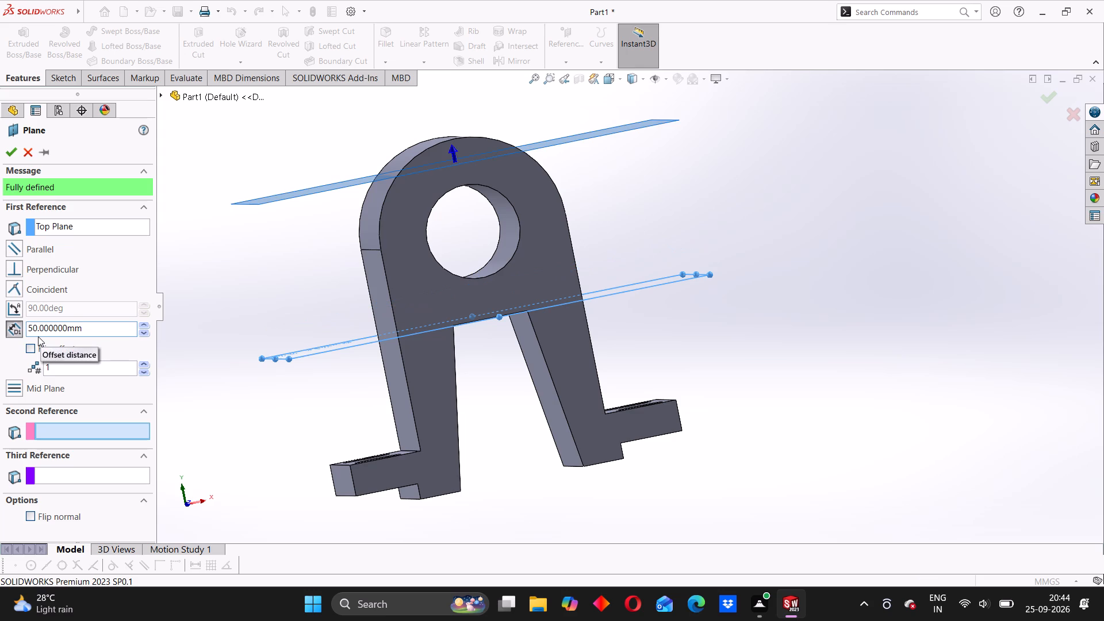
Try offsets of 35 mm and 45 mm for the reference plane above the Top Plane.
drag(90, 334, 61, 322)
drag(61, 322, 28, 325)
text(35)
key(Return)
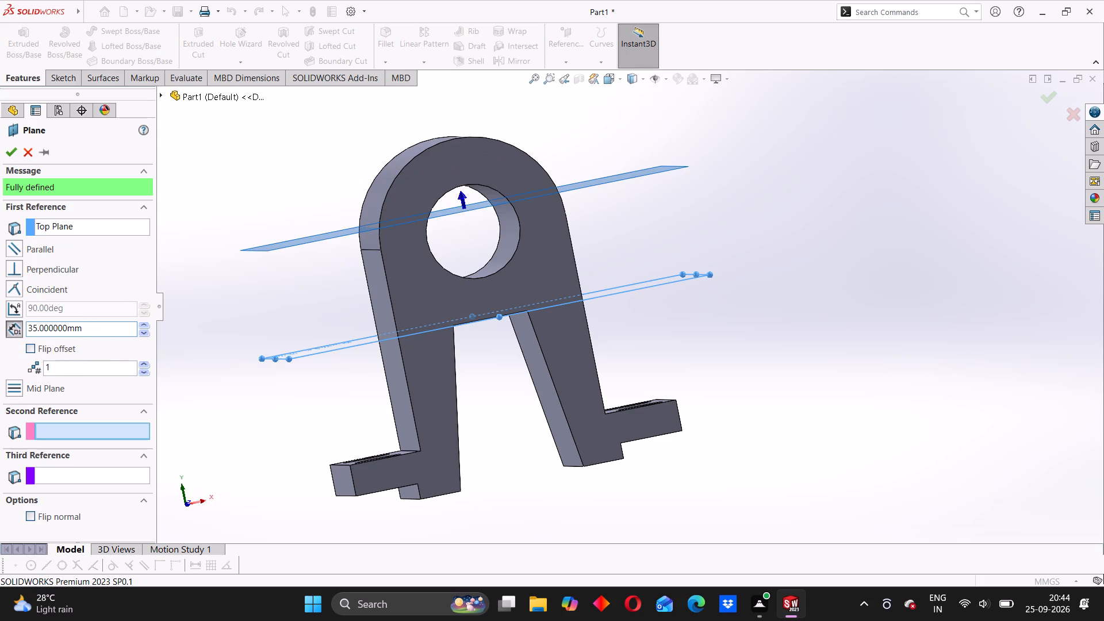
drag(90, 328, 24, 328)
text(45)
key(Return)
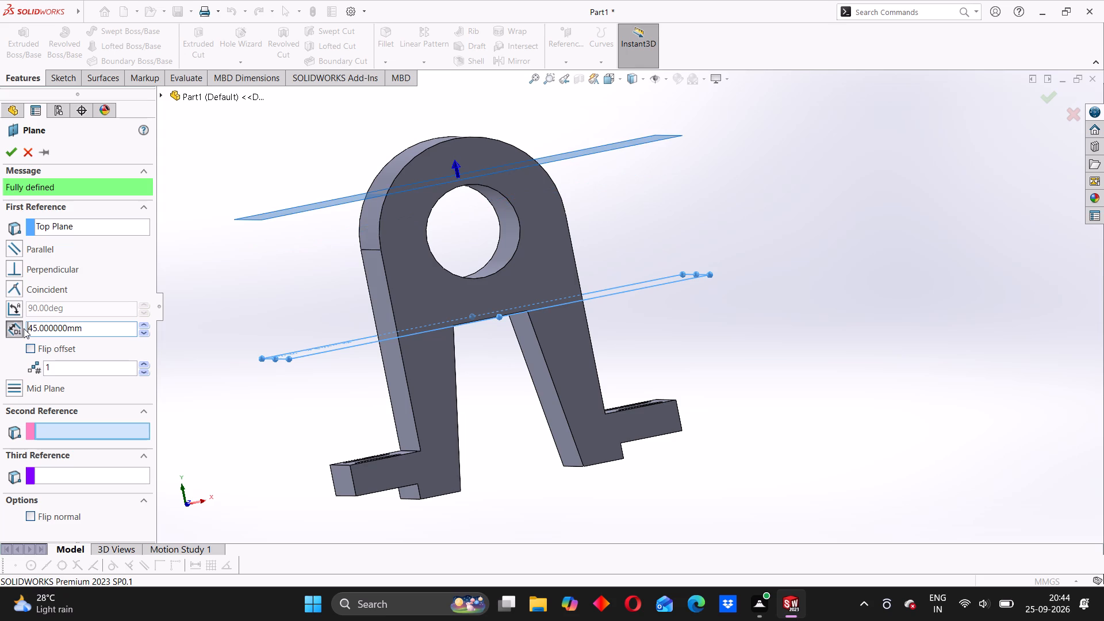
Set the reference plane's offset from the Top Plane to 48 mm and create the plane.
drag(87, 328, 40, 315)
drag(40, 315, 26, 315)
text(48)
key(Return)
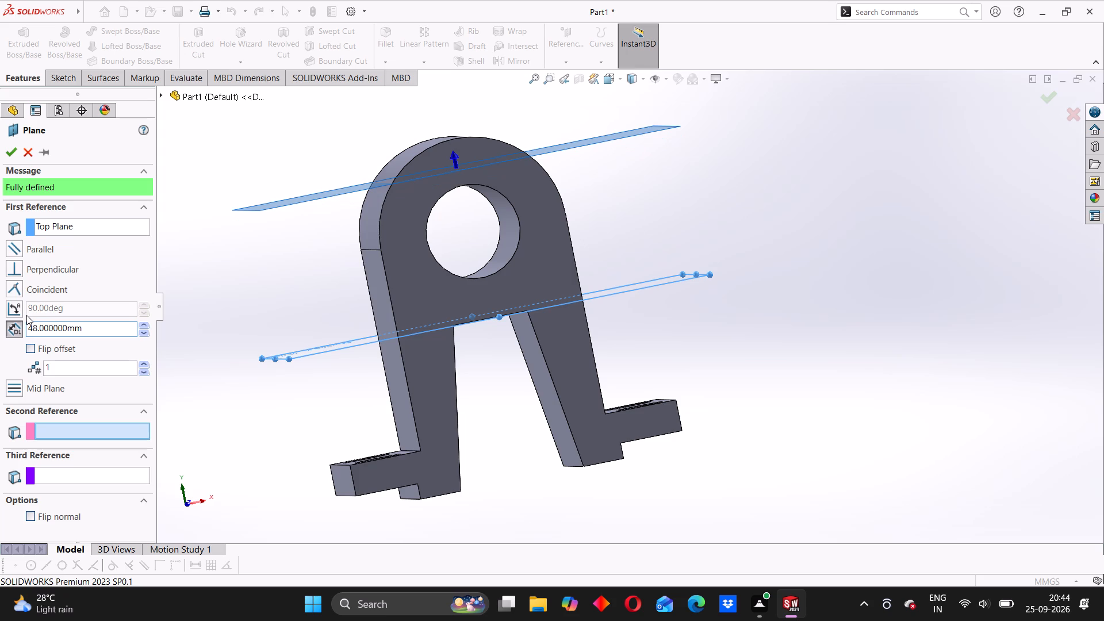
click(9, 149)
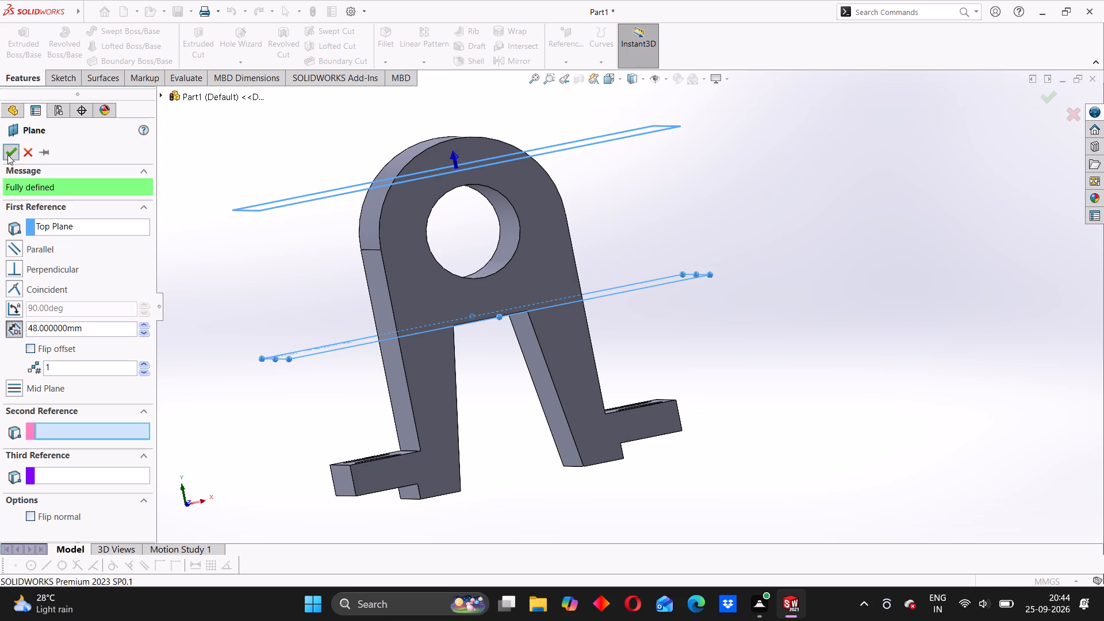
Open a sketch on the new offset plane and draw a center rectangle at the origin, about 14.7 mm wide by 32.4 mm high.
click(598, 142)
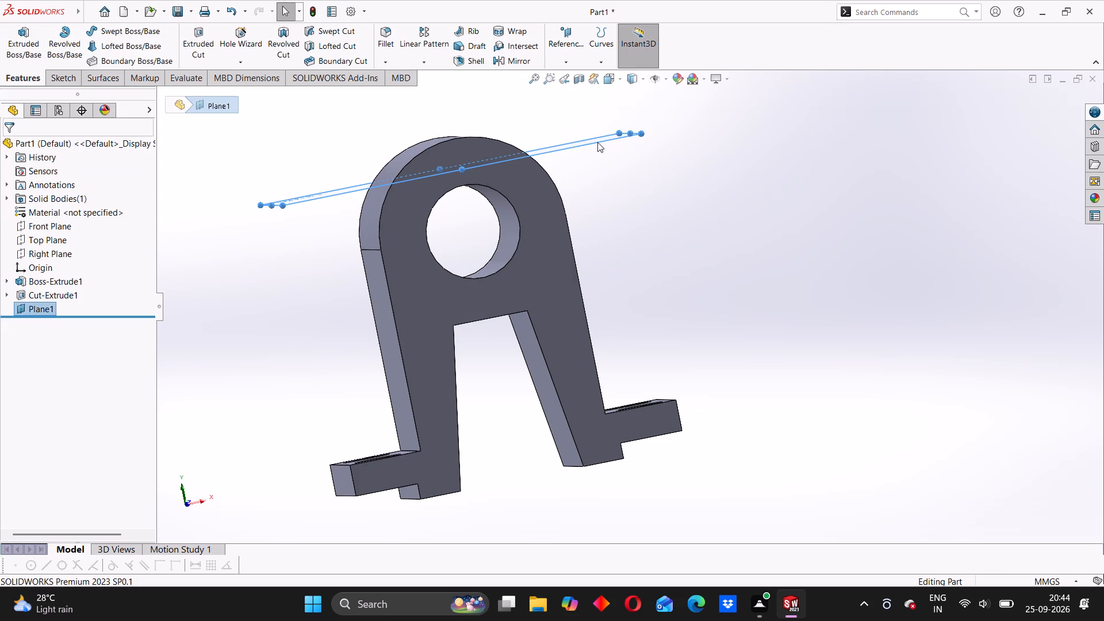
click(646, 114)
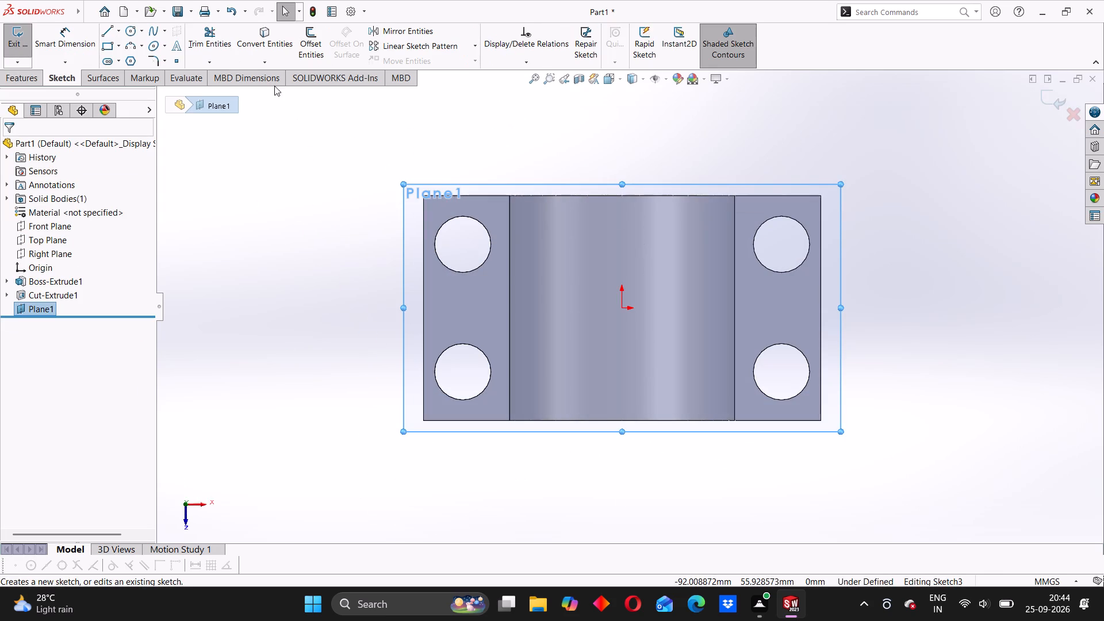
click(114, 47)
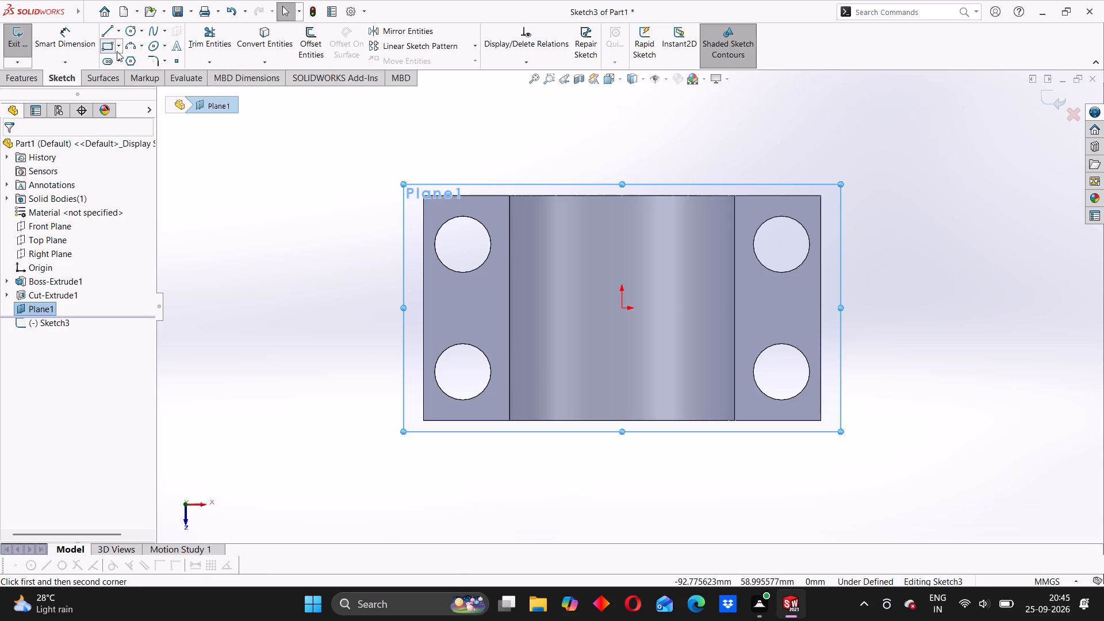
click(118, 48)
click(123, 71)
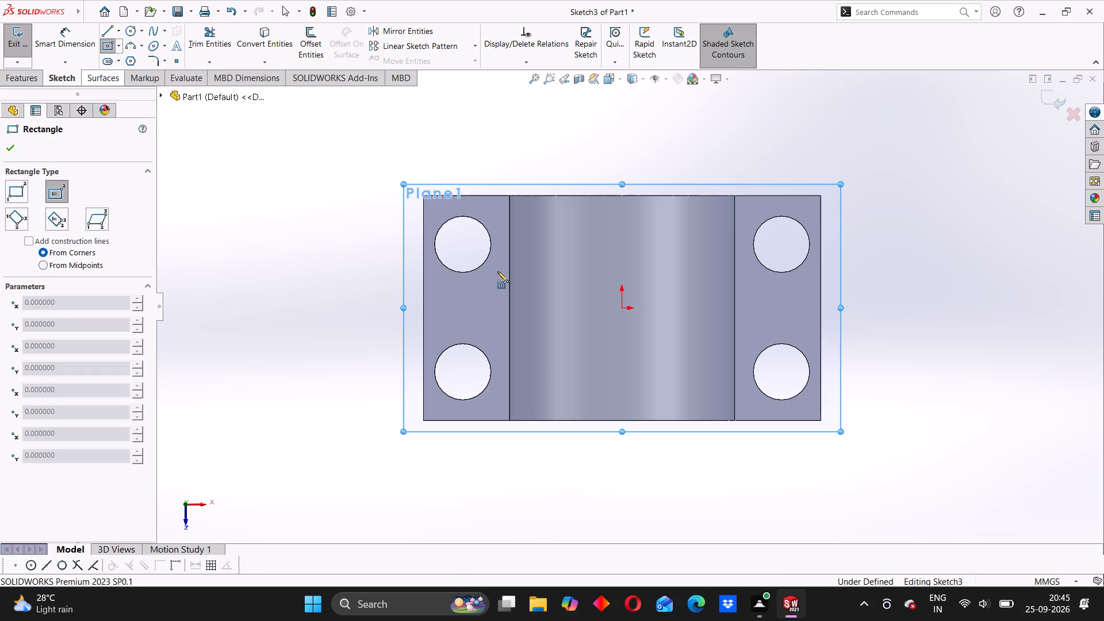
click(620, 308)
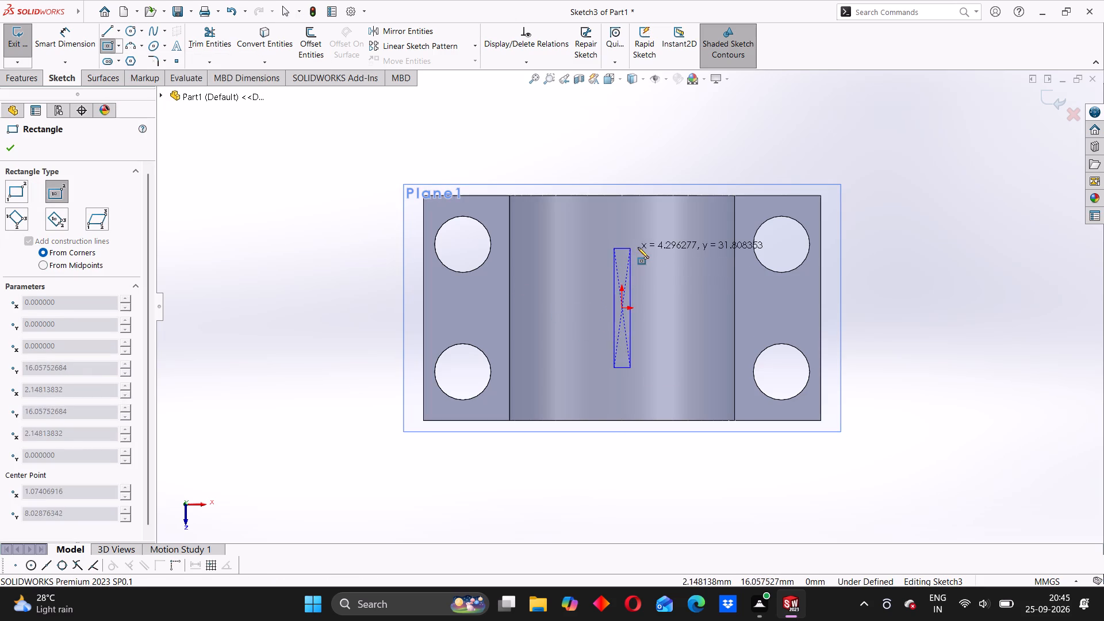
click(650, 247)
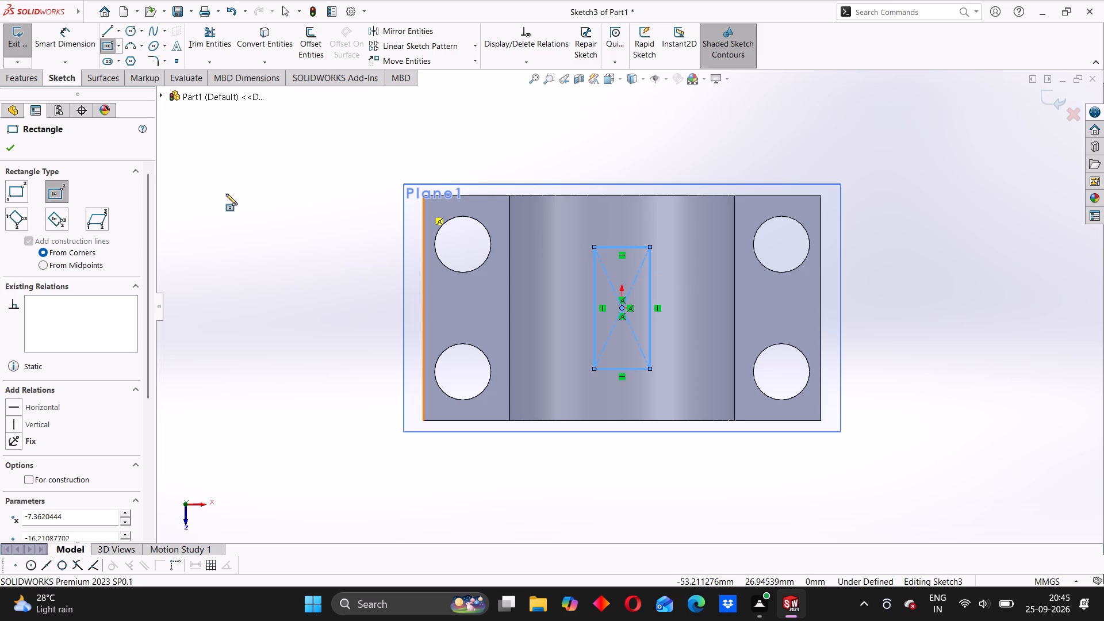
Dimension the rectangle's short horizontal side to 14 mm.
drag(53, 36, 59, 39)
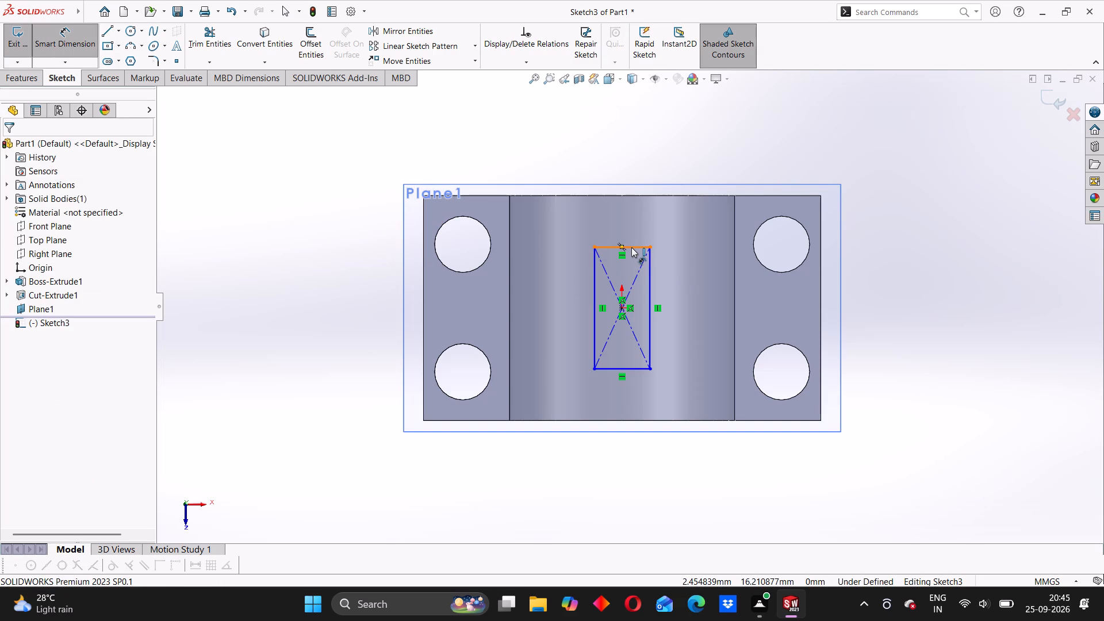
click(631, 247)
click(632, 232)
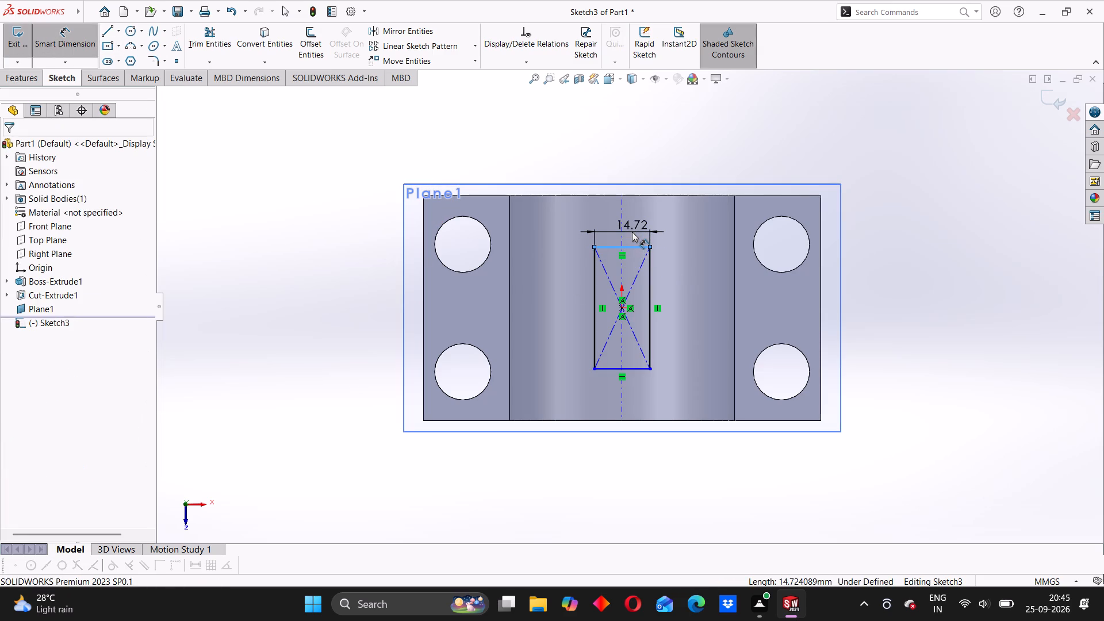
text(14)
key(Return)
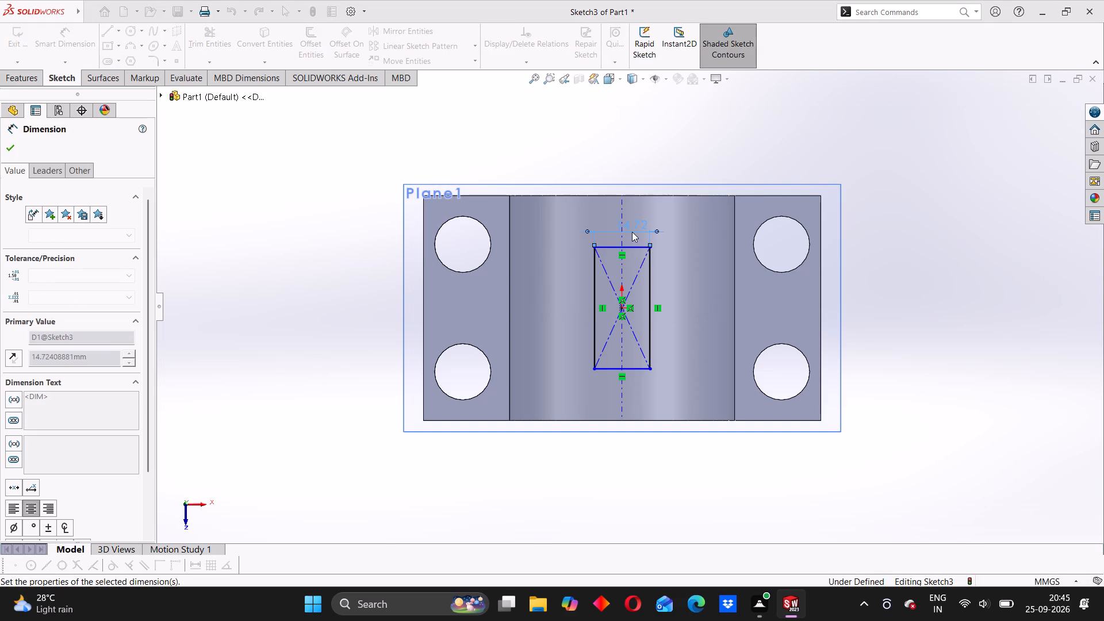
Dimension the rectangle's long vertical side to 32 mm.
click(647, 275)
click(678, 281)
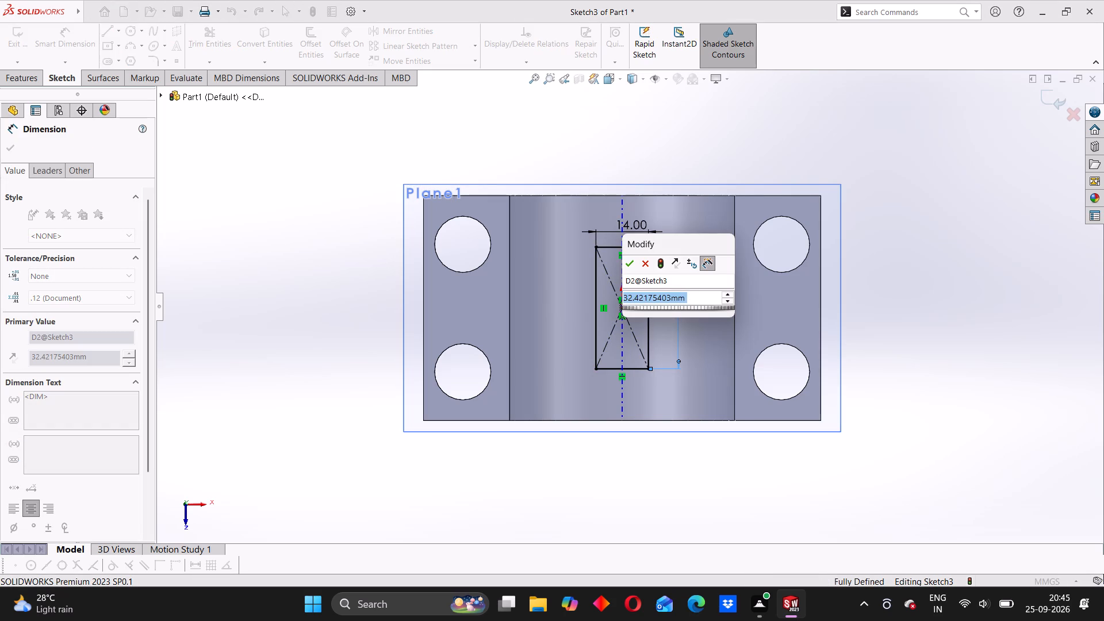
text(32)
key(Return)
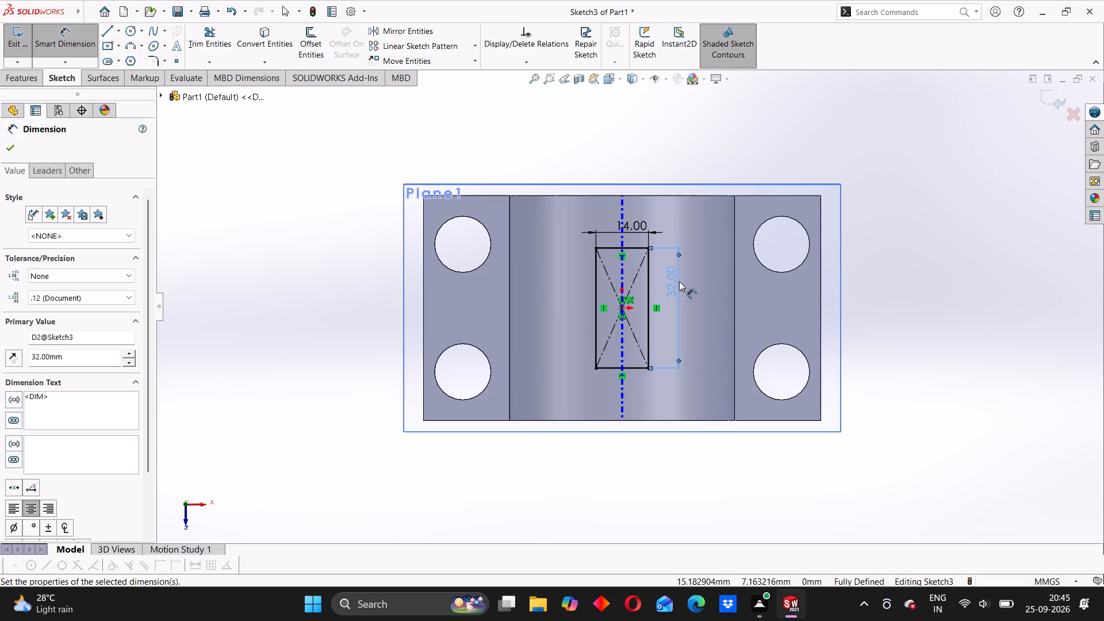
click(13, 149)
Cut the rectangle into the bracket's rounded top with a Mid Plane extruded cut of 30 mm total depth.
click(29, 82)
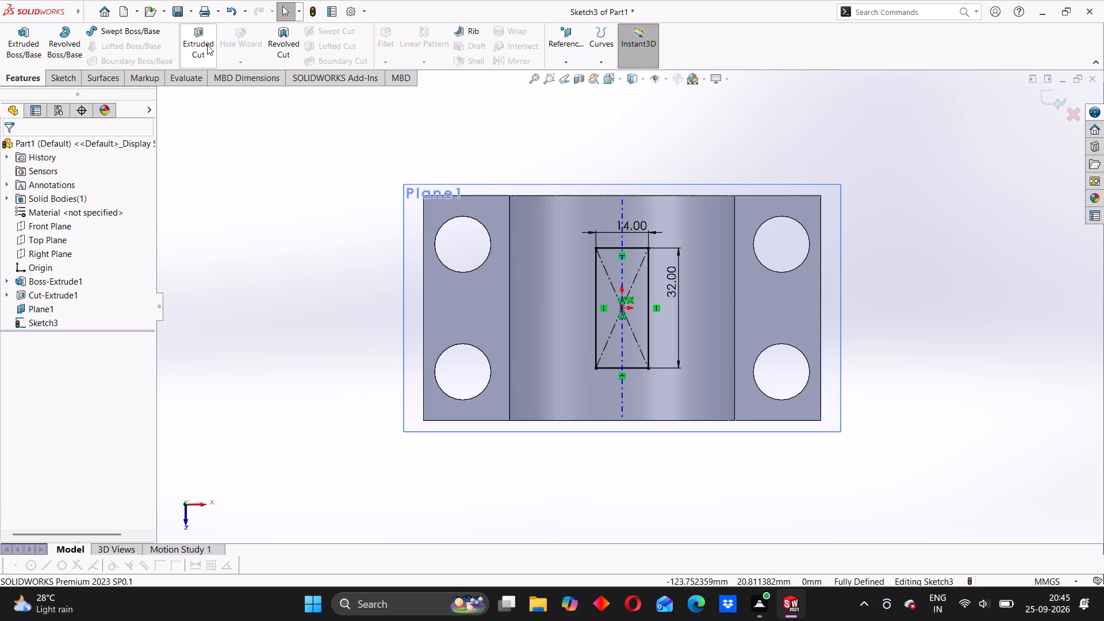
click(205, 41)
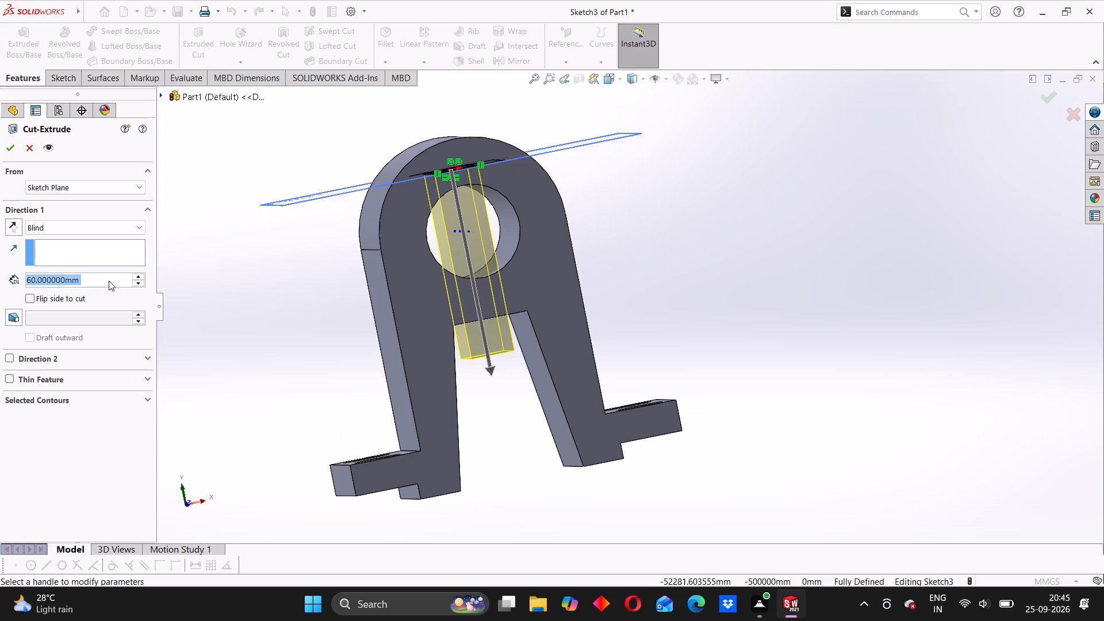
text(20)
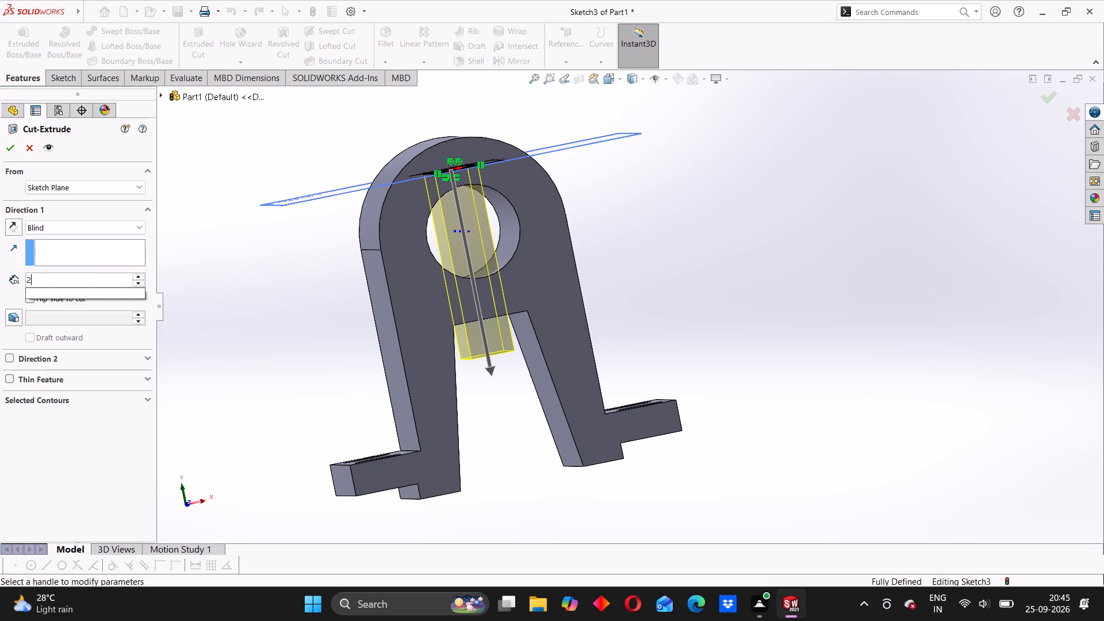
key(Return)
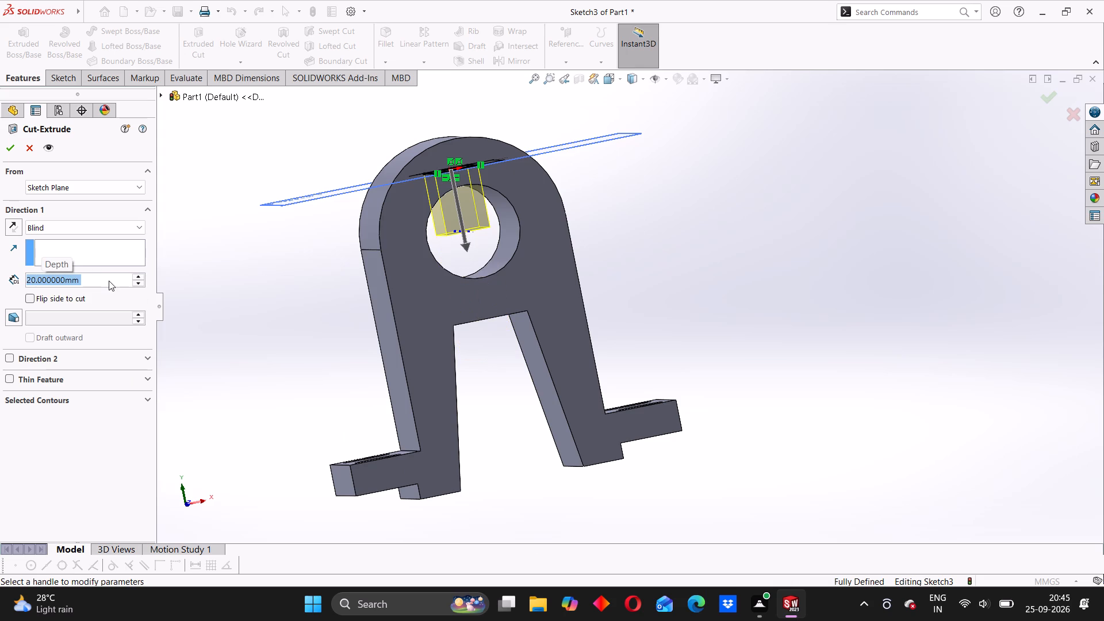
click(137, 232)
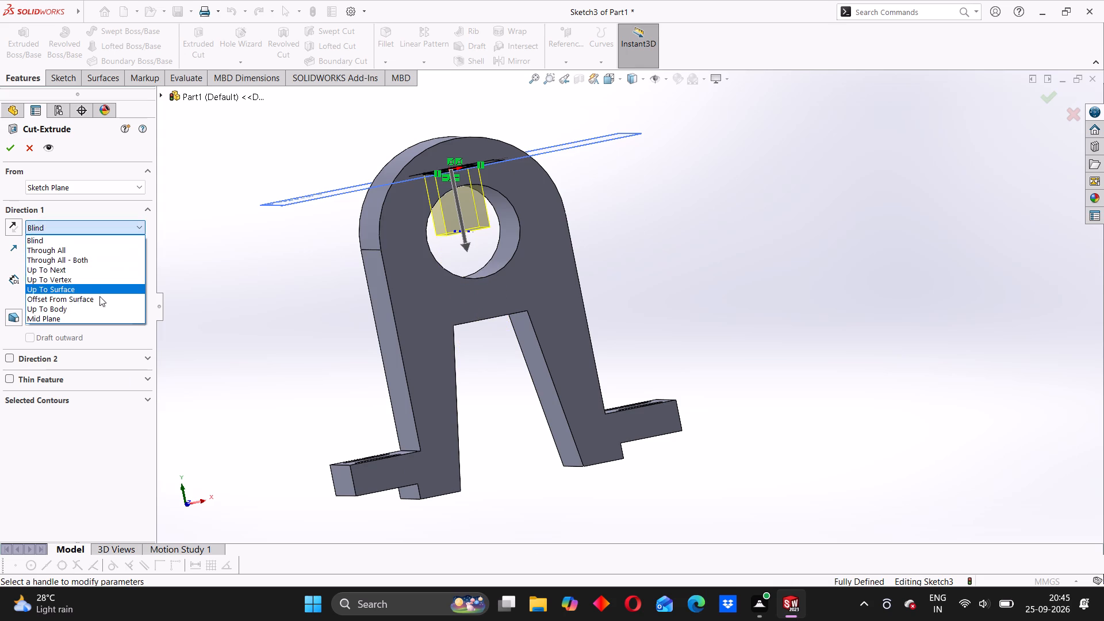
click(40, 317)
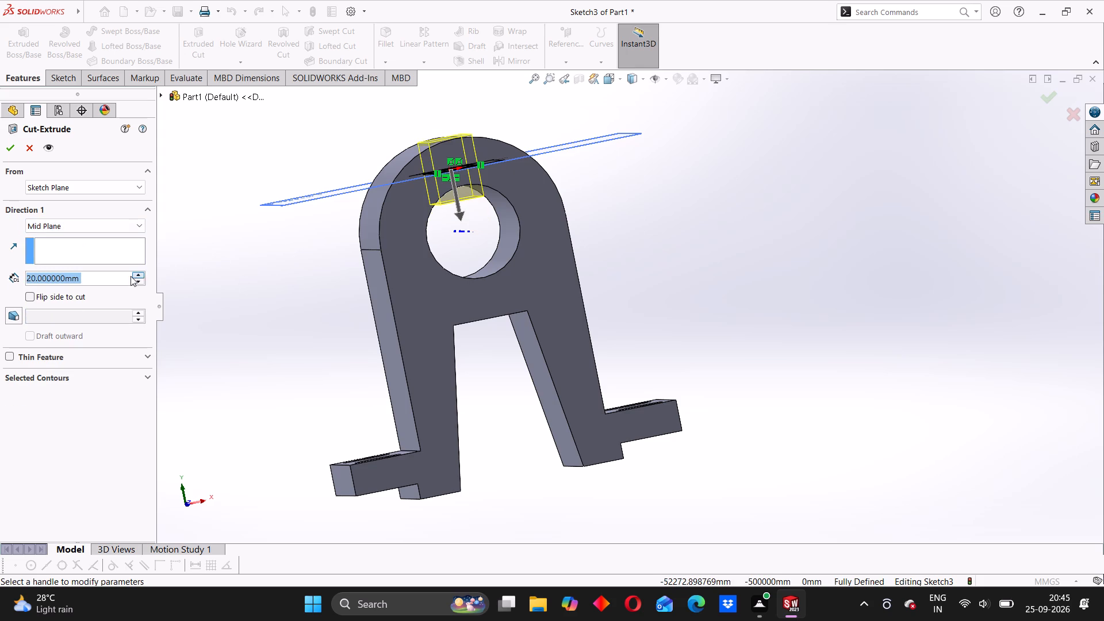
text(30)
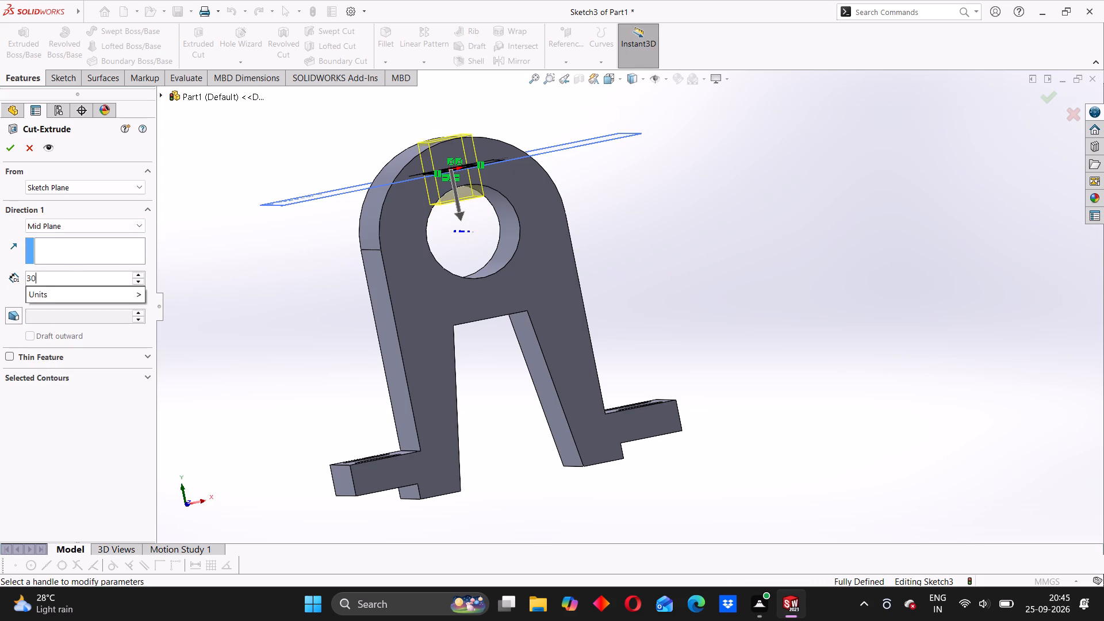
key(Return)
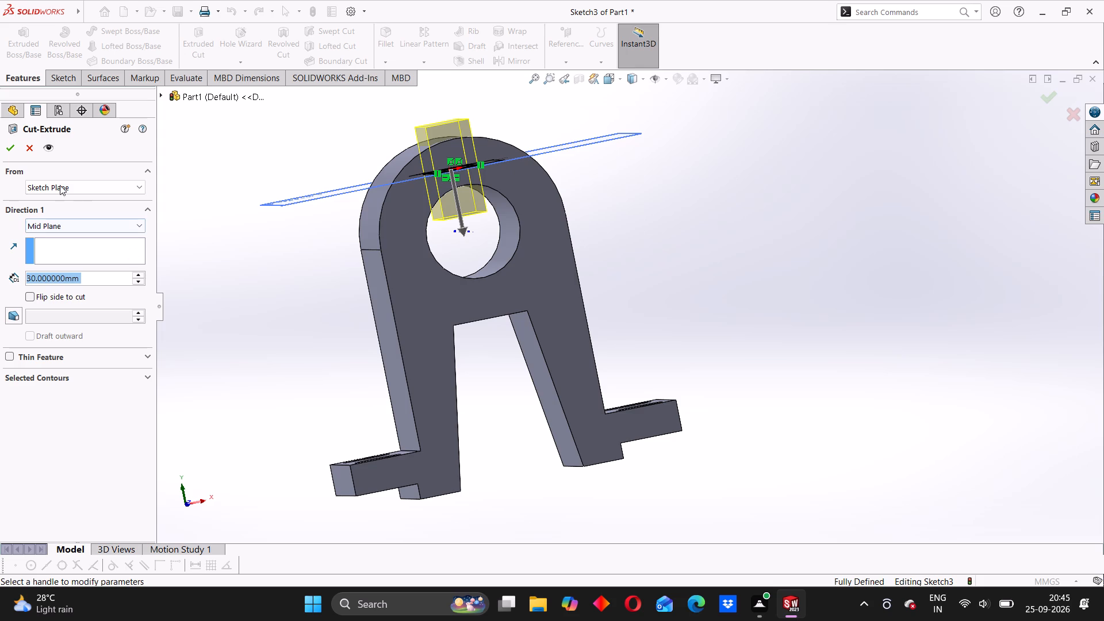
click(4, 149)
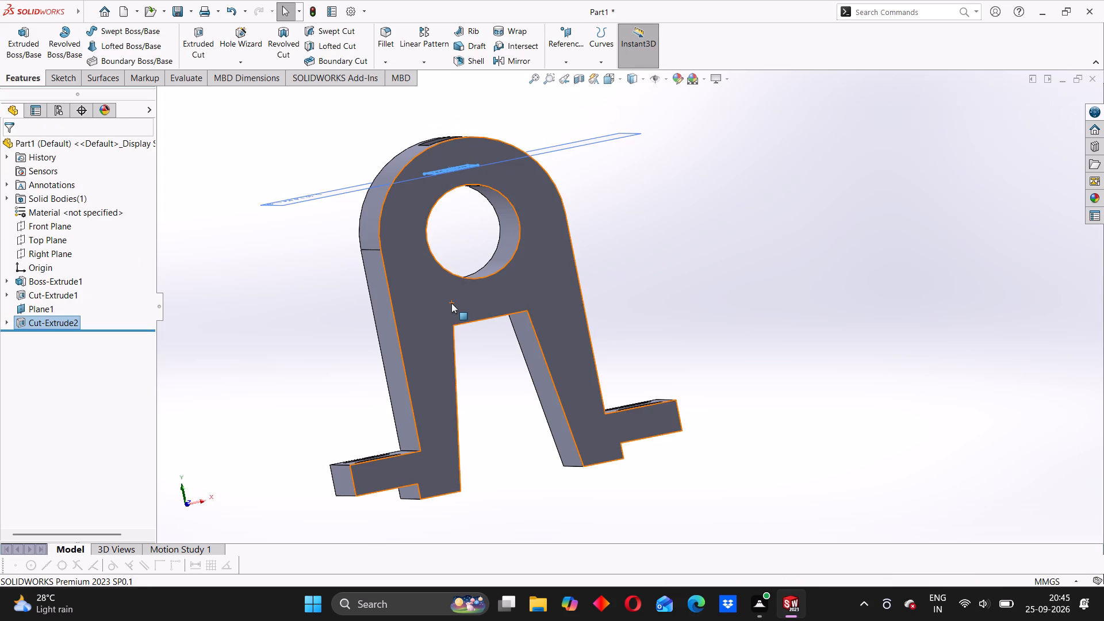
Hide the offset reference plane at the bracket's rounded top.
scroll(469, 262, up, 2)
middle_drag(631, 308, 579, 375)
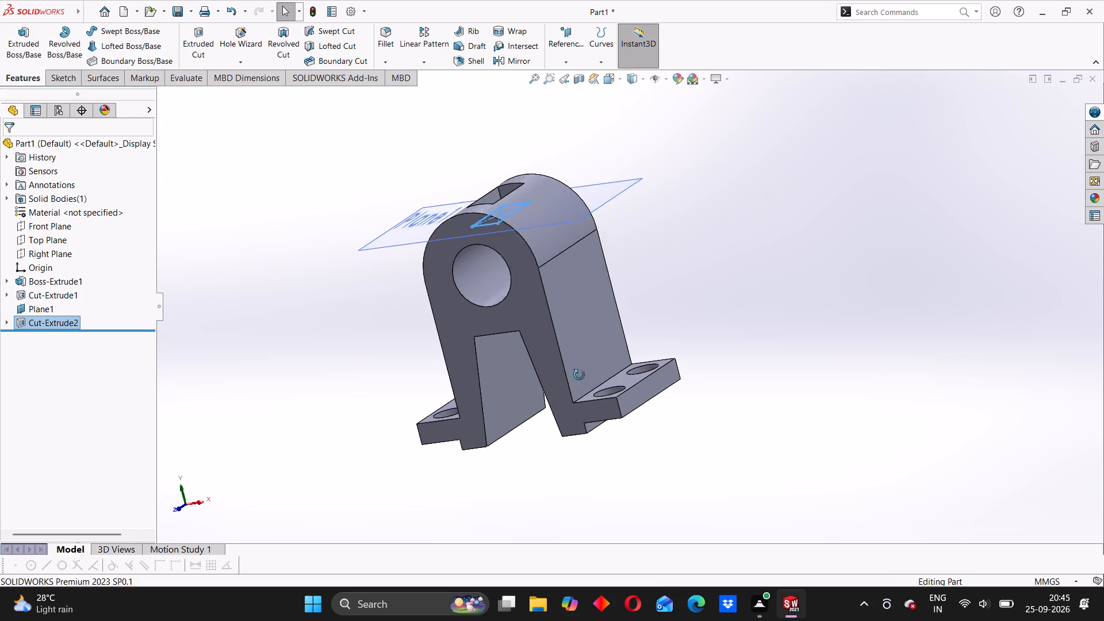
middle_drag(579, 375, 566, 392)
click(732, 241)
middle_drag(677, 284, 756, 302)
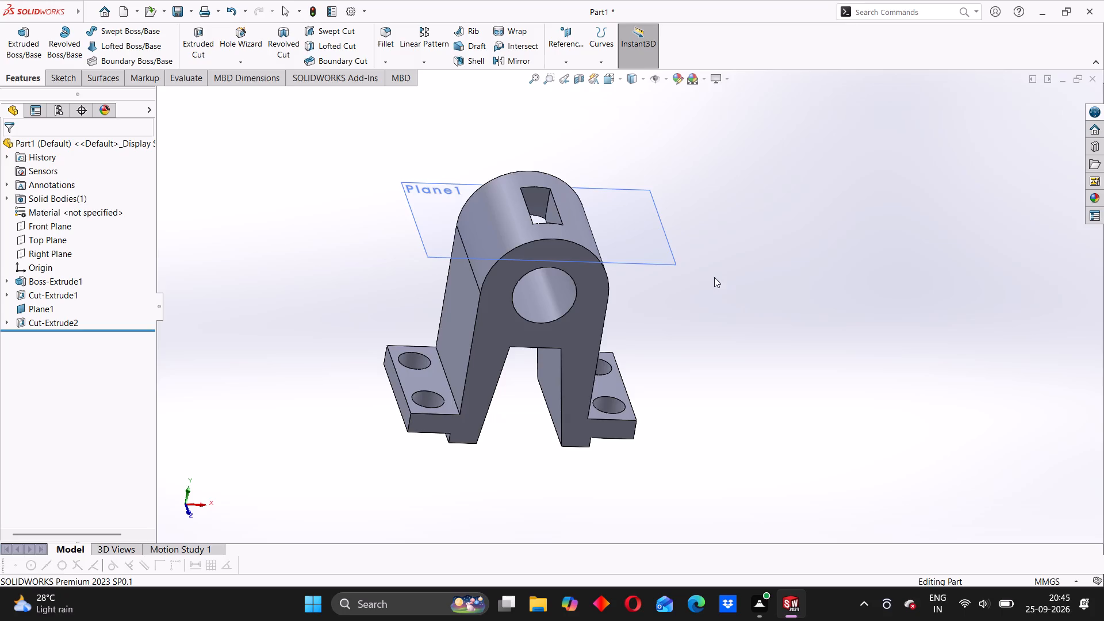
right_click(641, 213)
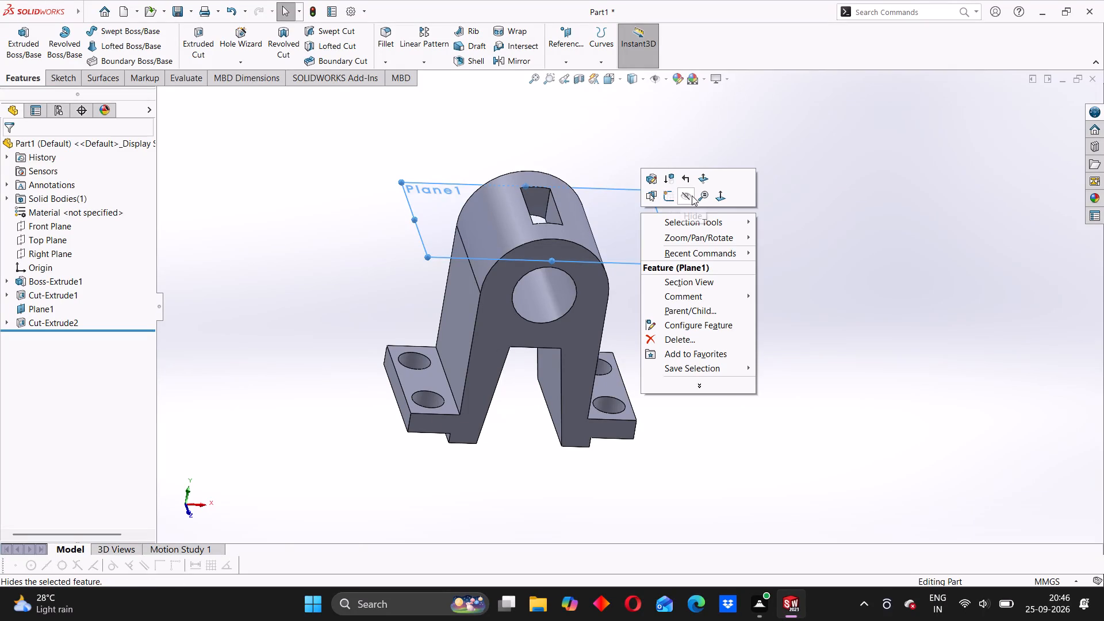
click(692, 195)
Examine the bracket from all sides, including the new top slot, the bore, the leg opening and the feet.
drag(699, 313, 666, 273)
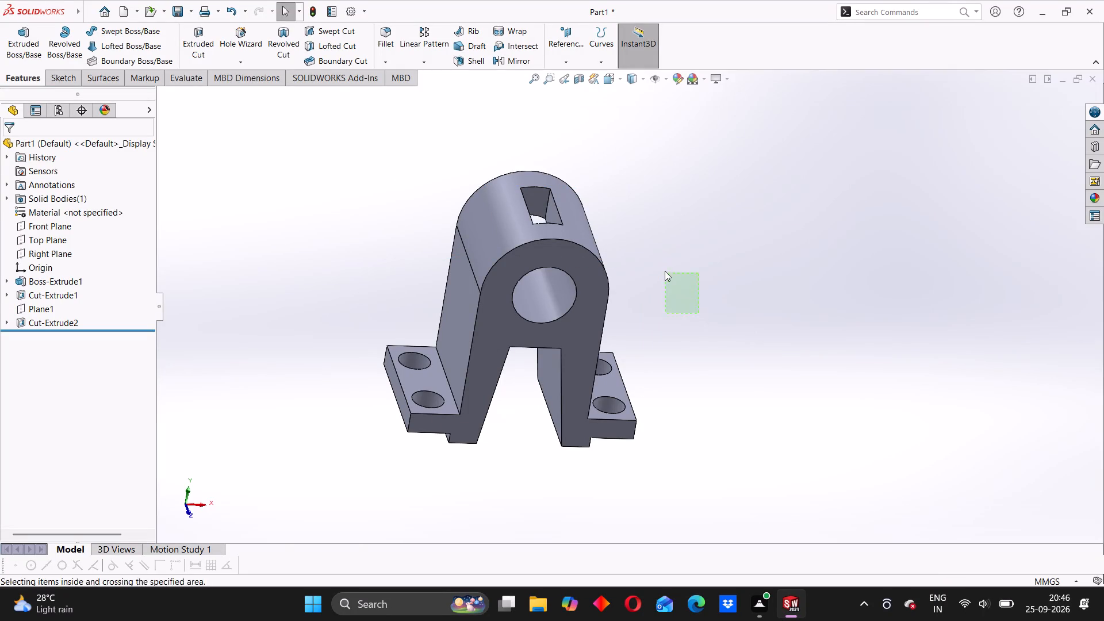
middle_drag(705, 317, 700, 285)
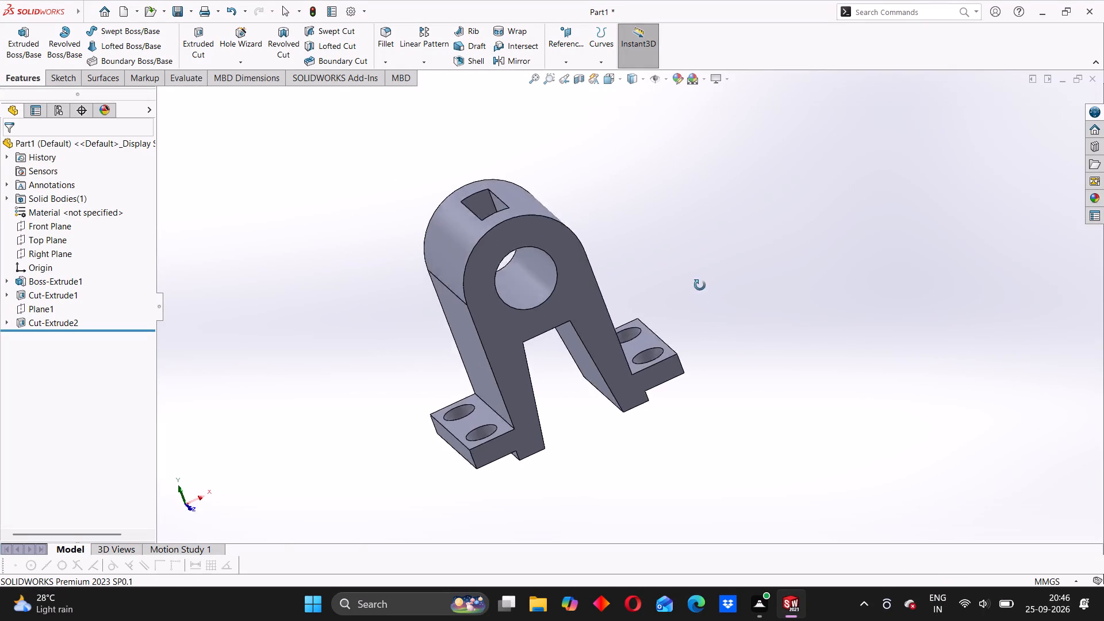
middle_drag(700, 285, 634, 191)
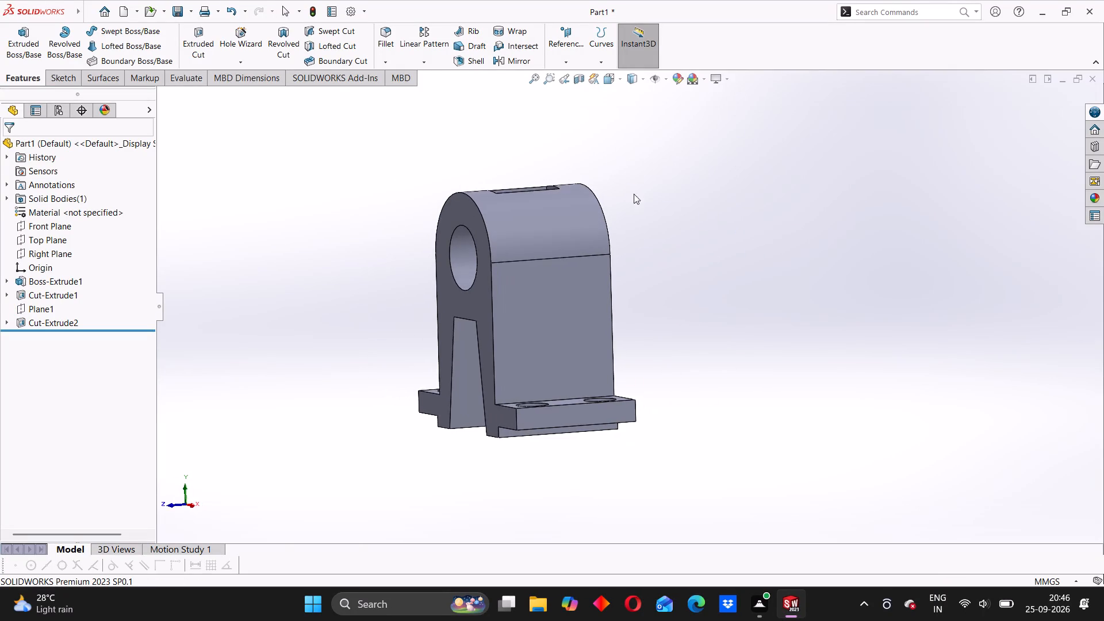
scroll(631, 282, up, 3)
middle_drag(507, 331, 624, 371)
scroll(572, 315, down, 2)
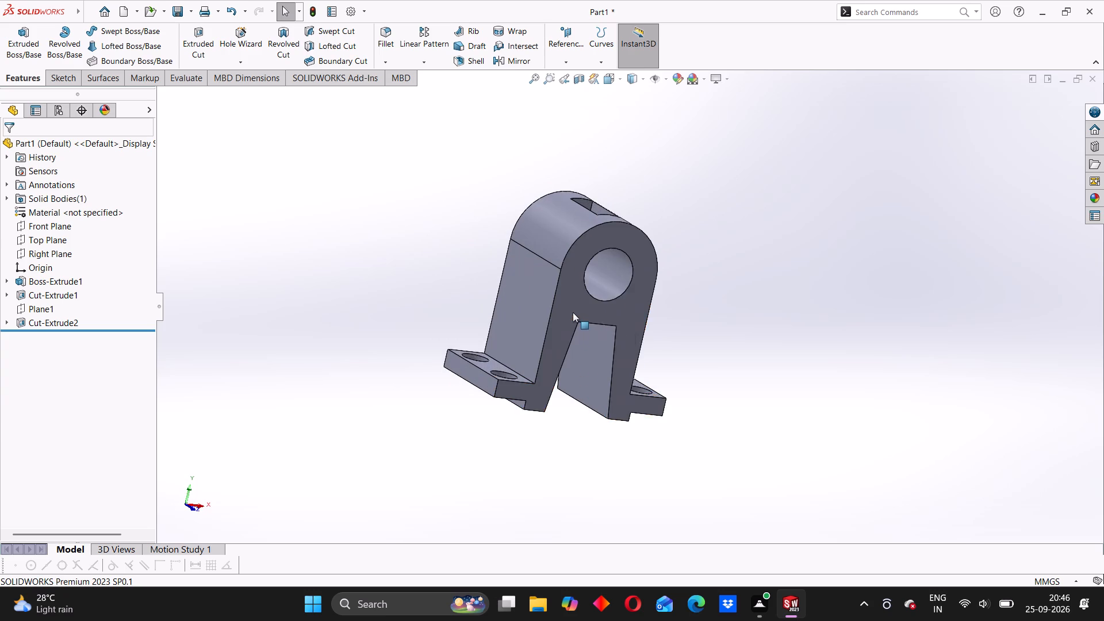
scroll(573, 312, down, 2)
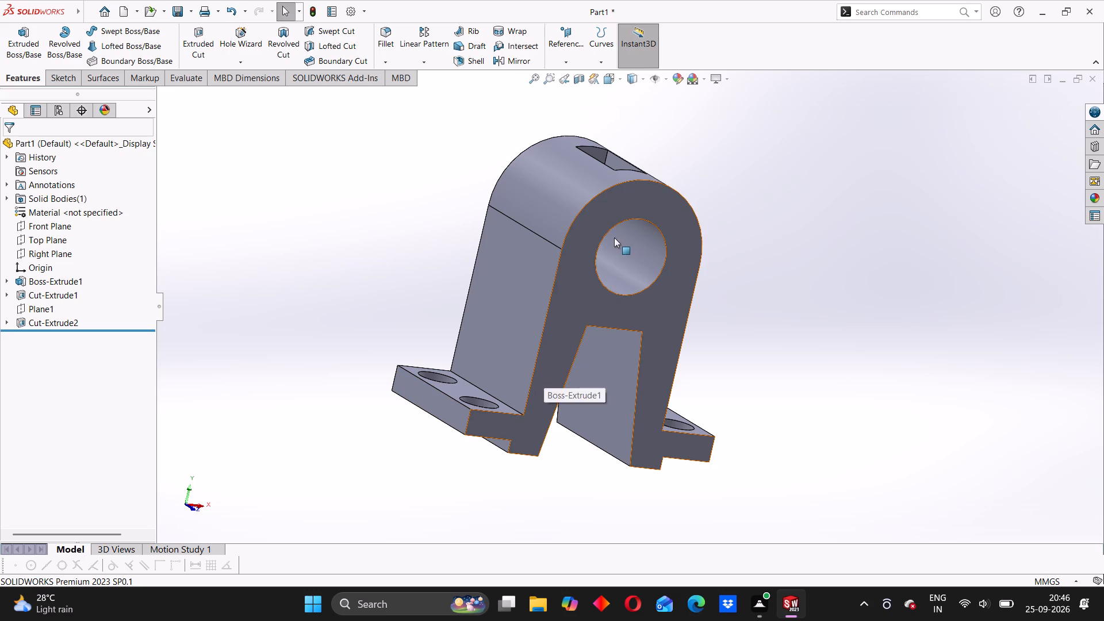
scroll(745, 190, down, 2)
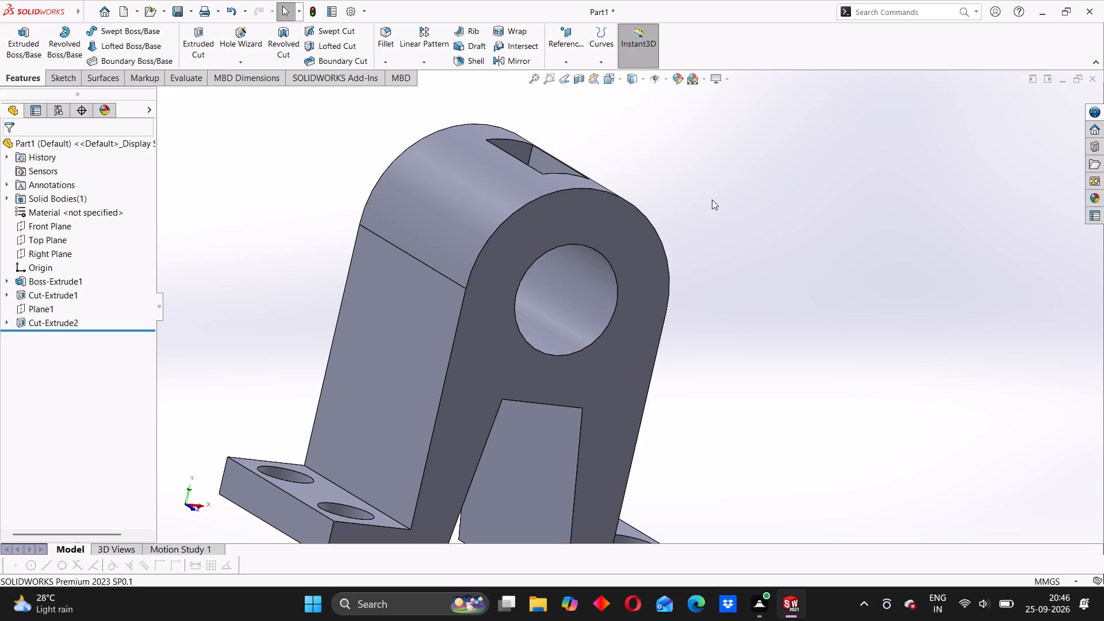
scroll(695, 211, up, 3)
middle_drag(701, 351, 583, 385)
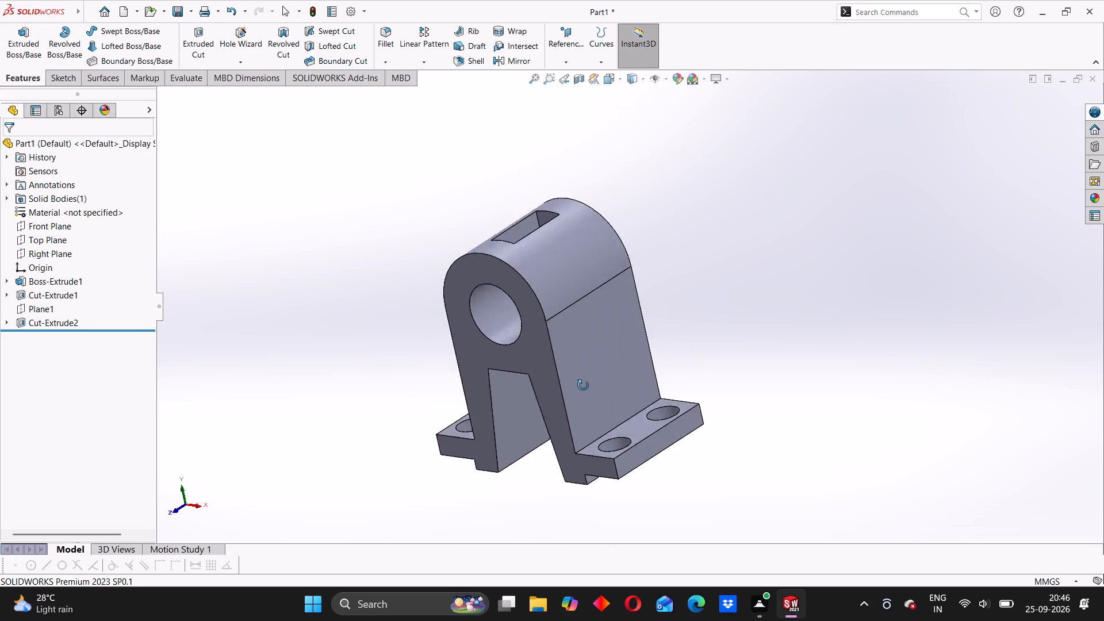
middle_drag(583, 385, 747, 329)
middle_drag(467, 341, 517, 354)
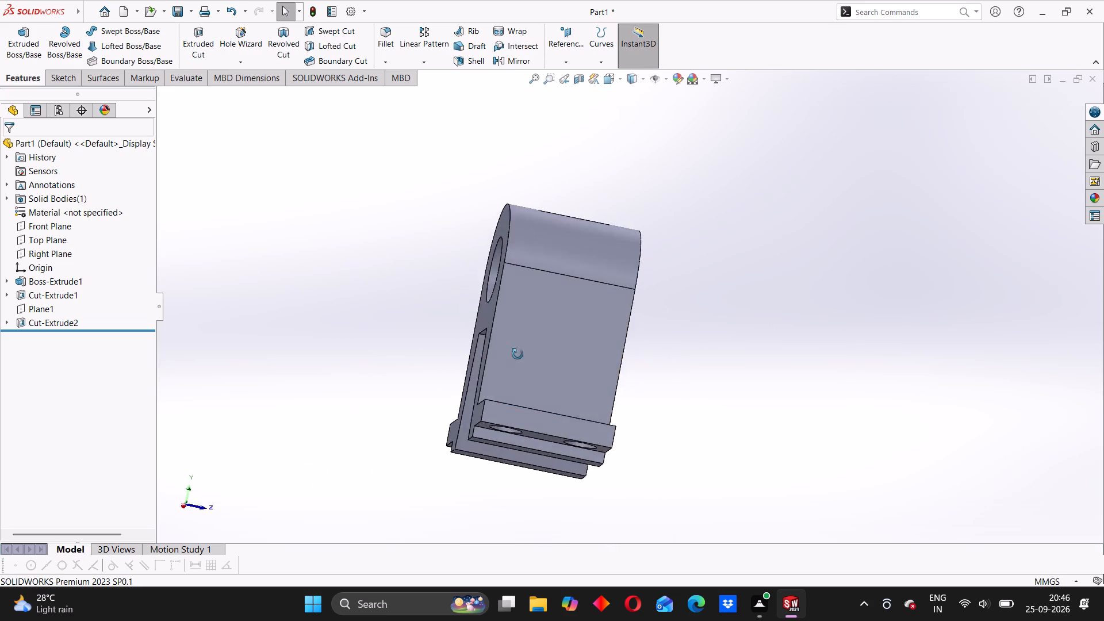
middle_drag(517, 354, 599, 389)
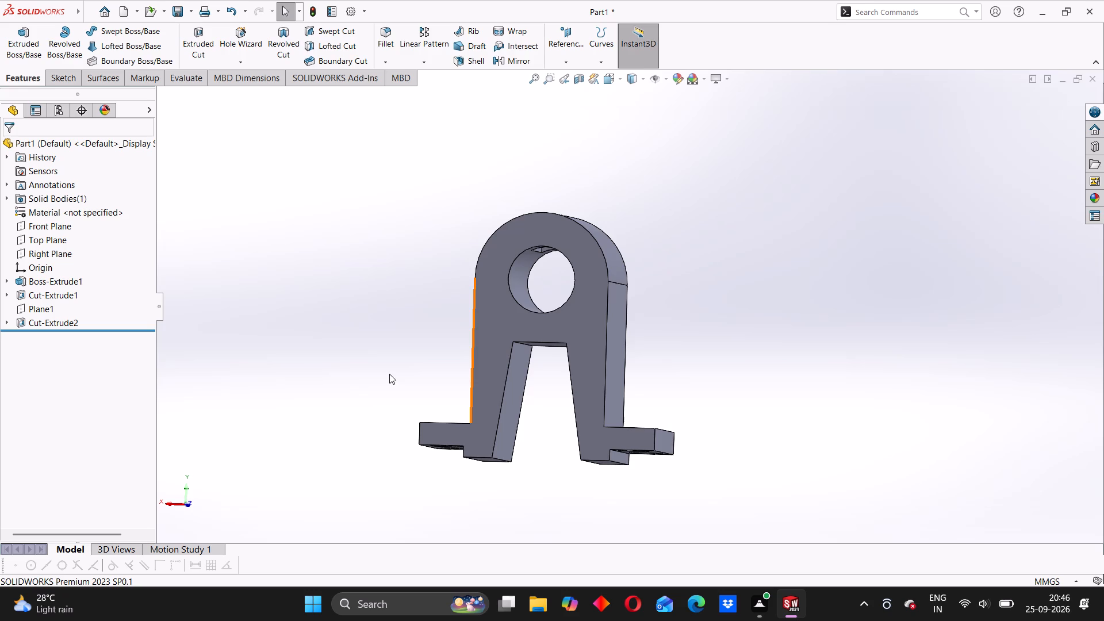
scroll(522, 316, down, 2)
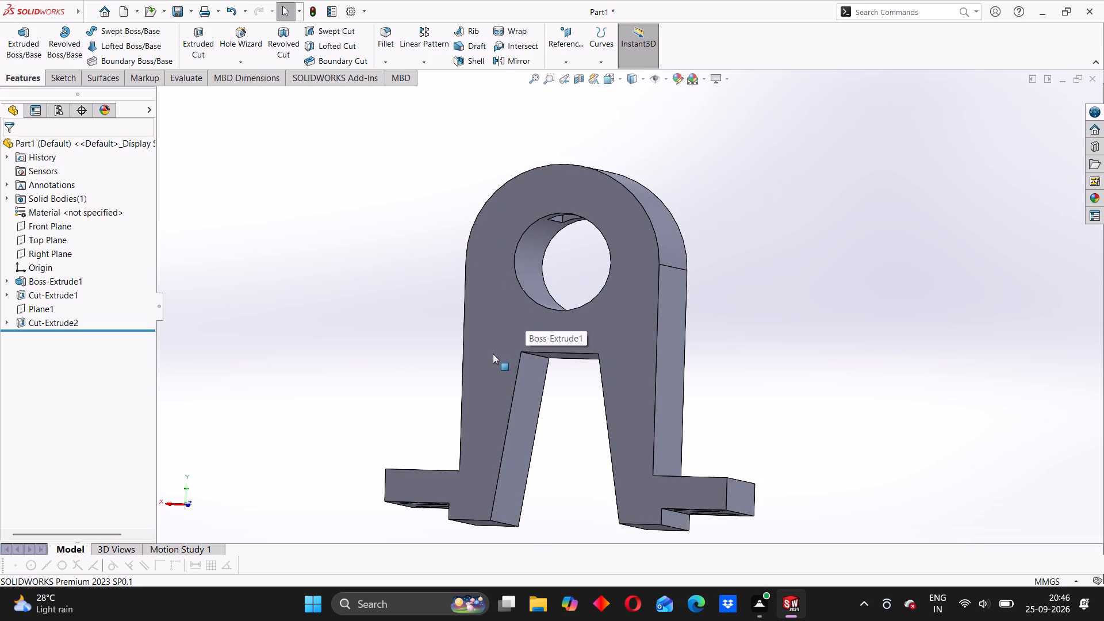
scroll(546, 303, up, 2)
middle_drag(578, 283, 742, 210)
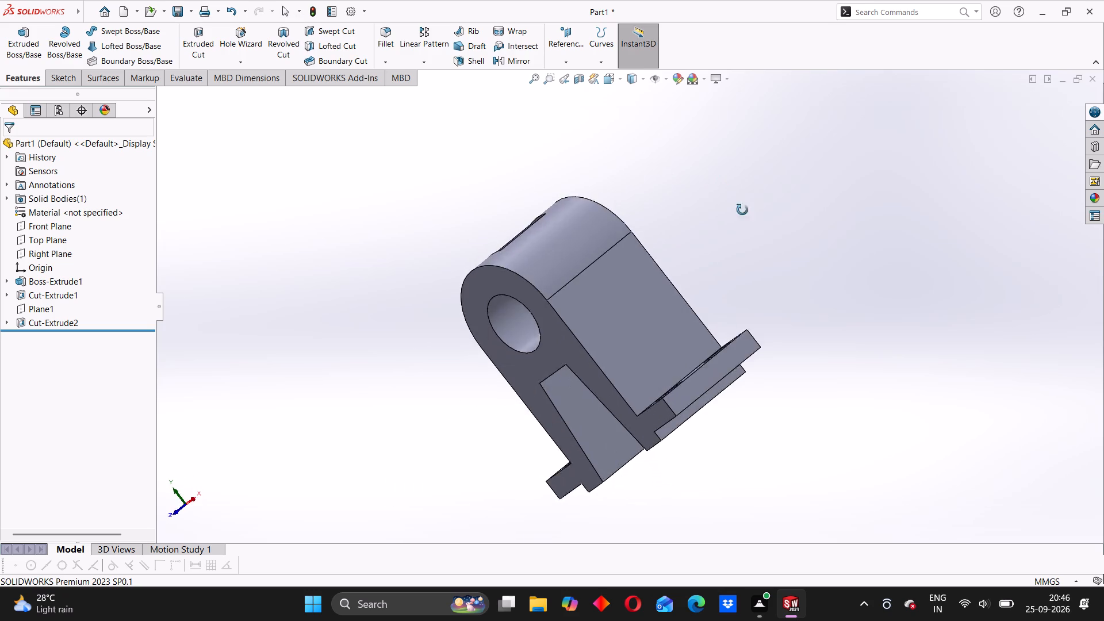
middle_drag(742, 210, 551, 355)
scroll(540, 319, up, 3)
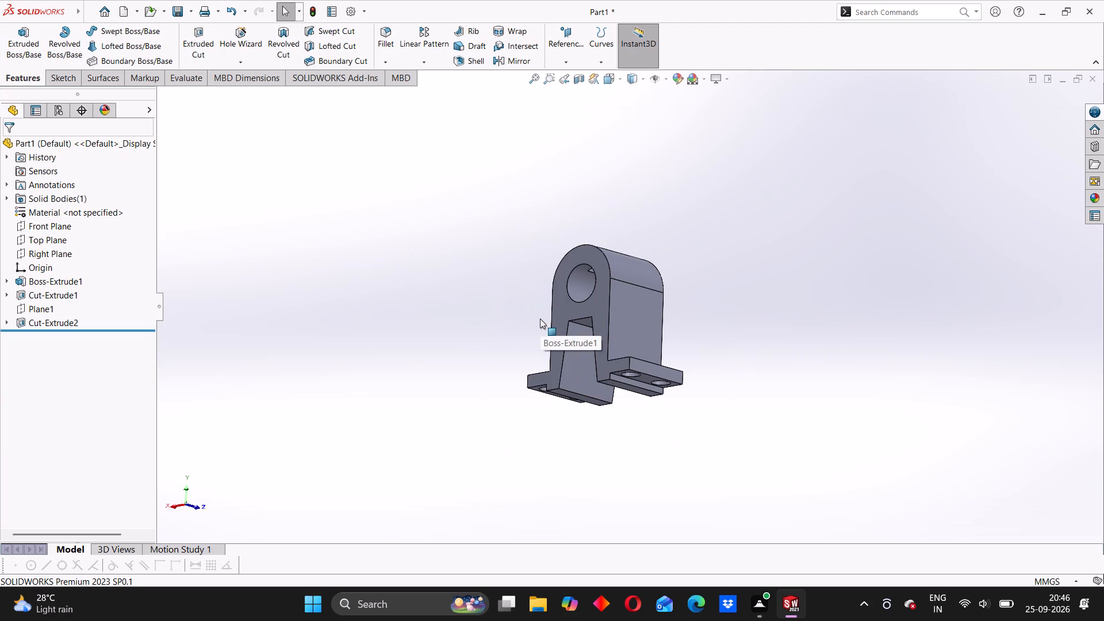
middle_drag(539, 318, 626, 371)
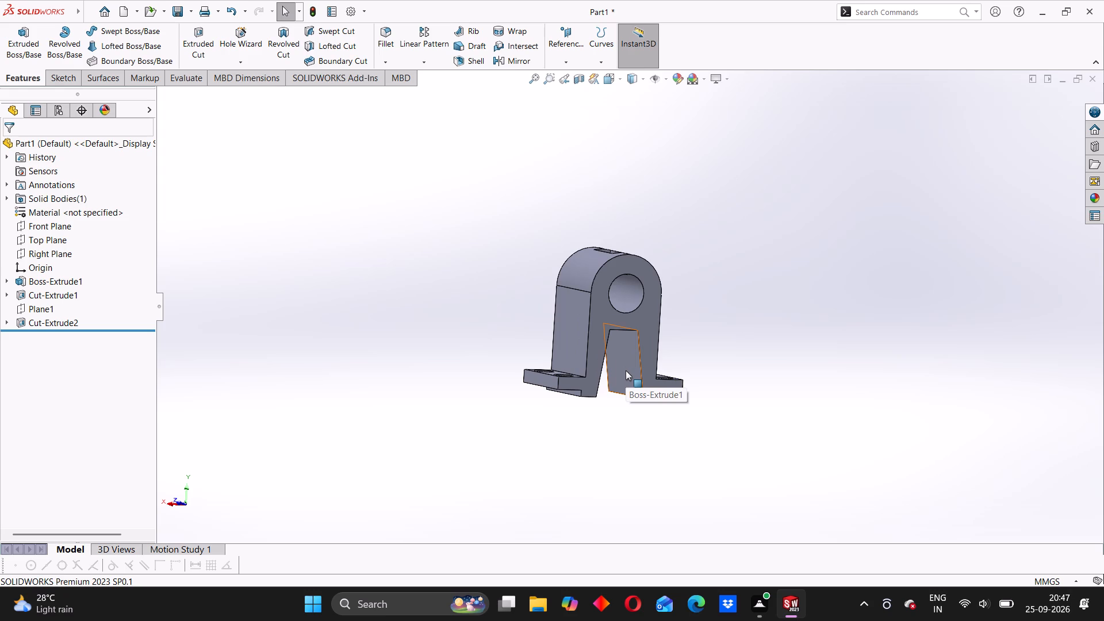
scroll(597, 303, down, 2)
scroll(597, 303, up, 2)
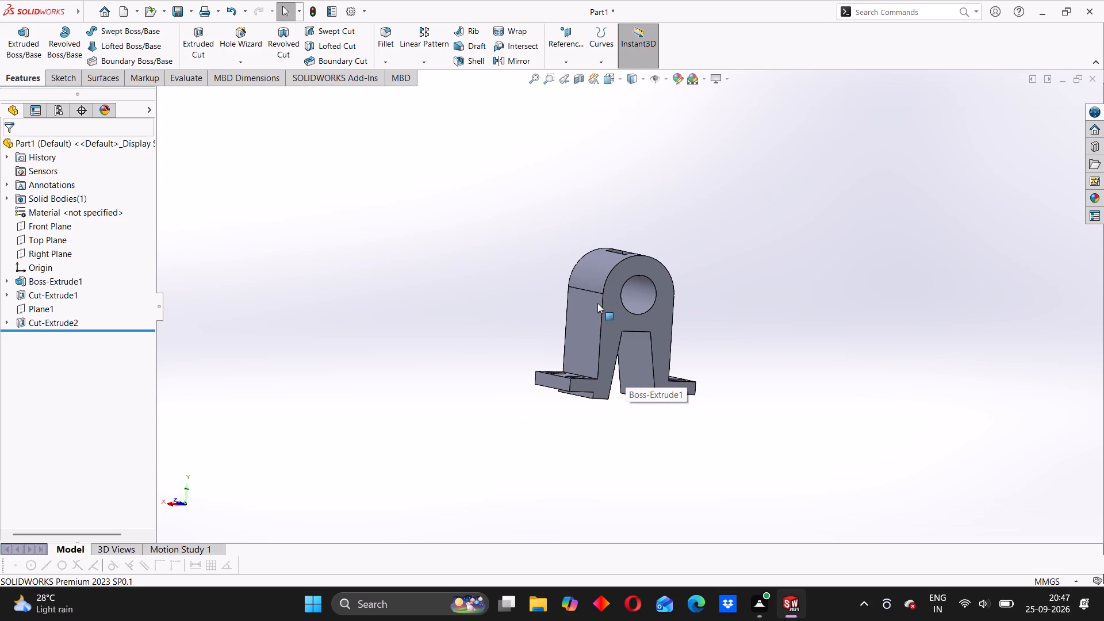
click(761, 328)
middle_drag(753, 339, 637, 370)
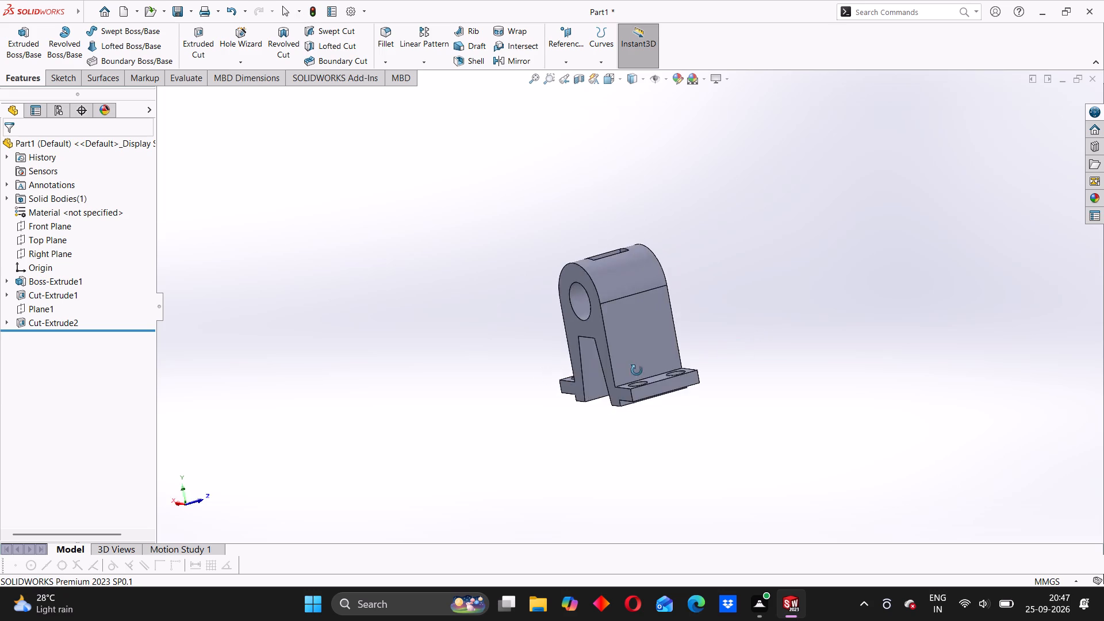
middle_drag(637, 370, 730, 346)
scroll(641, 320, down, 3)
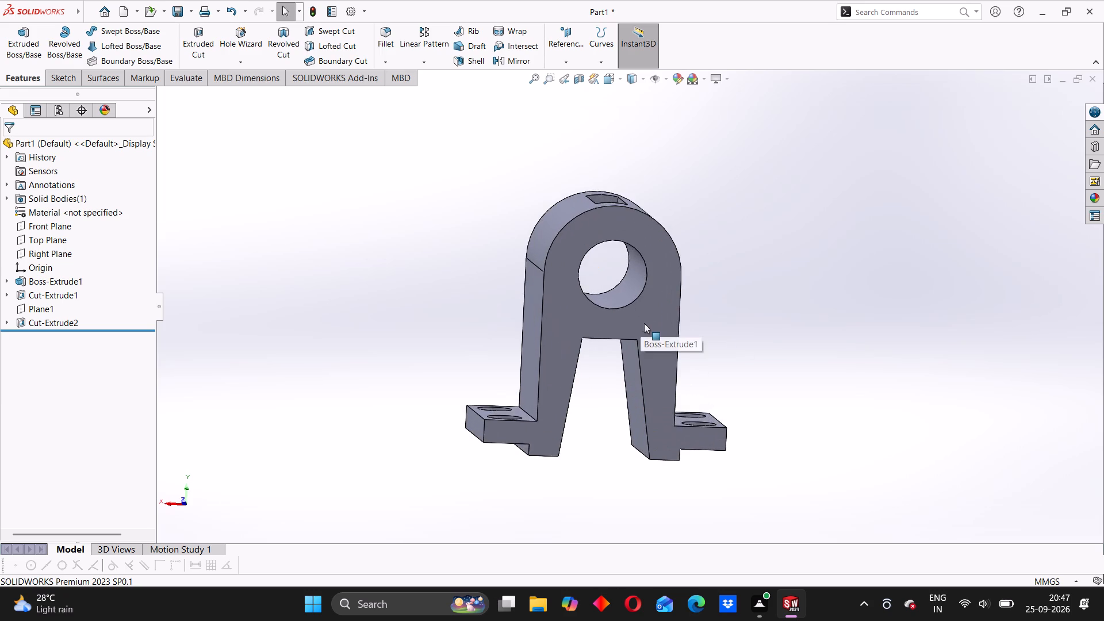
scroll(644, 323, down, 2)
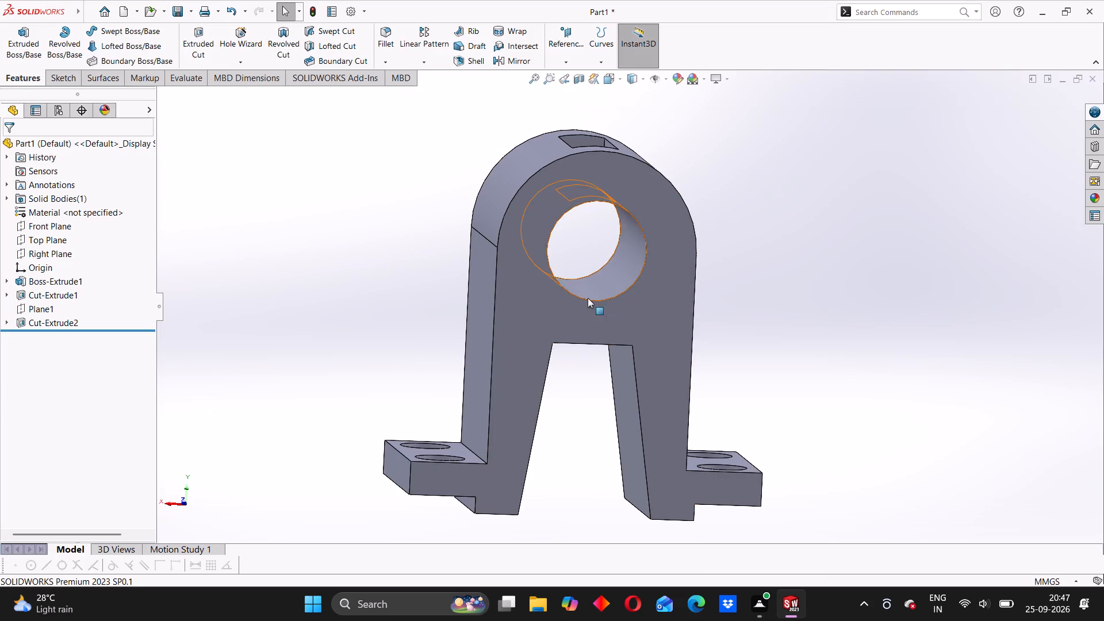
scroll(584, 267, up, 2)
middle_drag(549, 292, 734, 326)
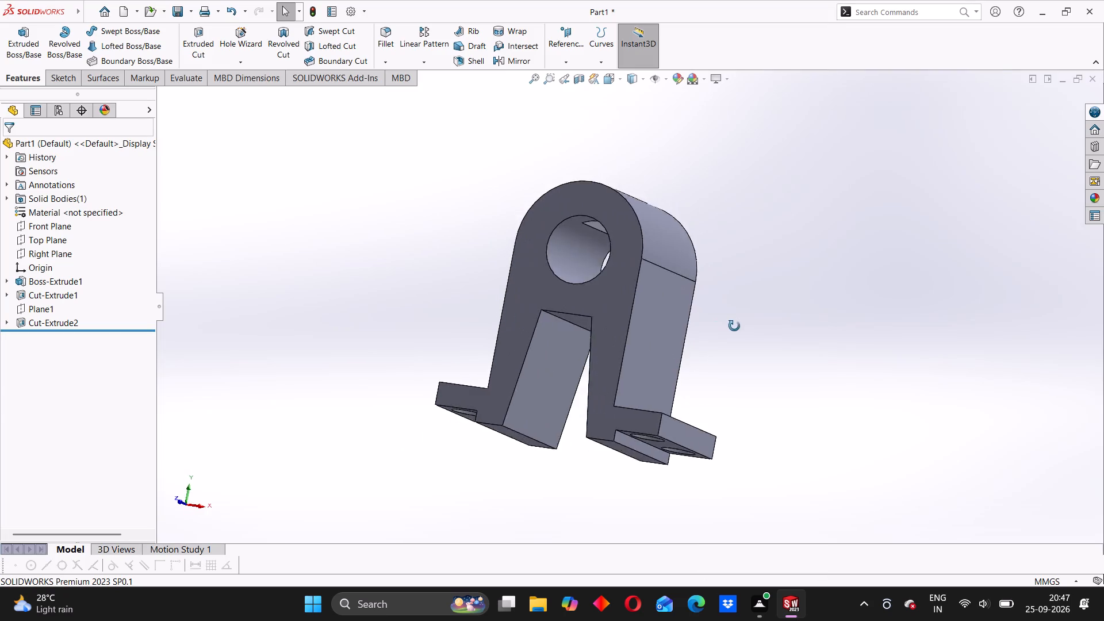
middle_drag(734, 326, 781, 328)
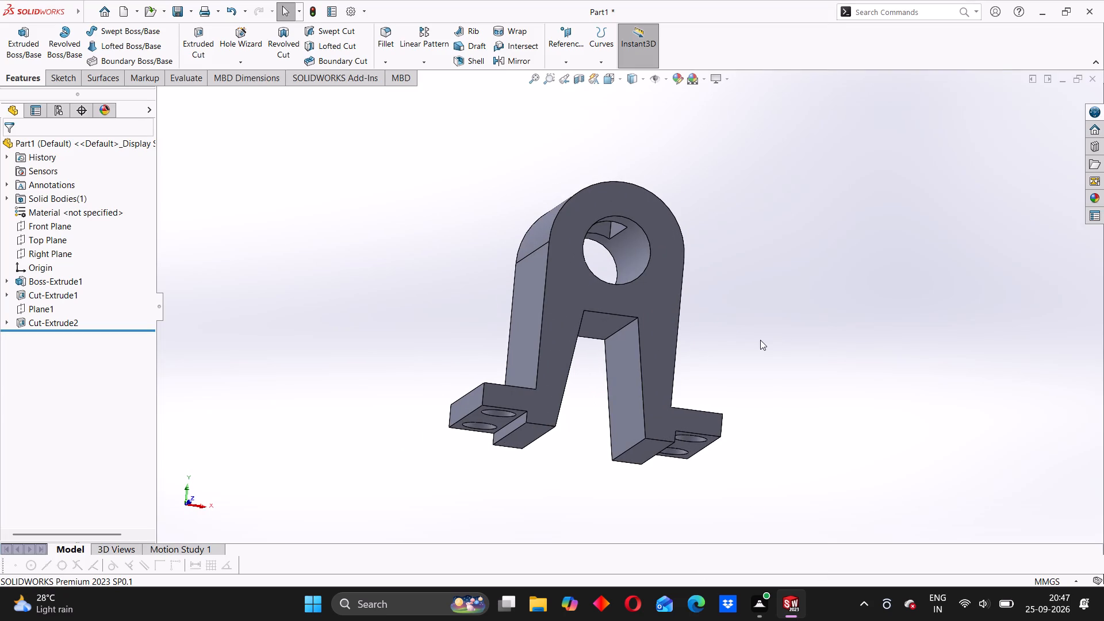
middle_drag(733, 241, 701, 309)
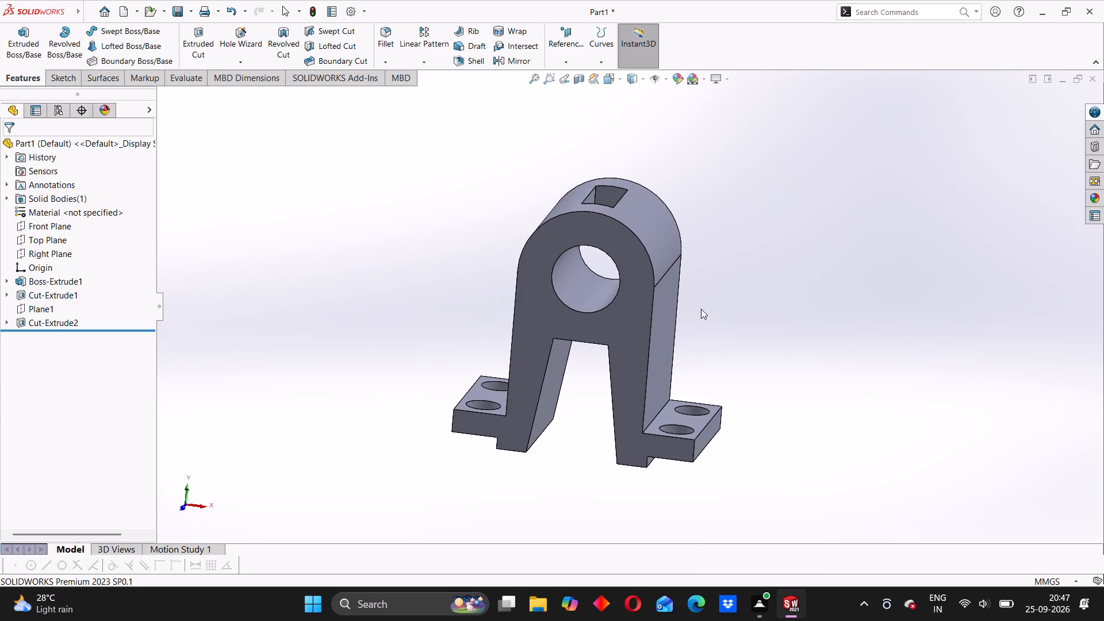
scroll(525, 359, up, 1)
middle_drag(540, 407, 586, 403)
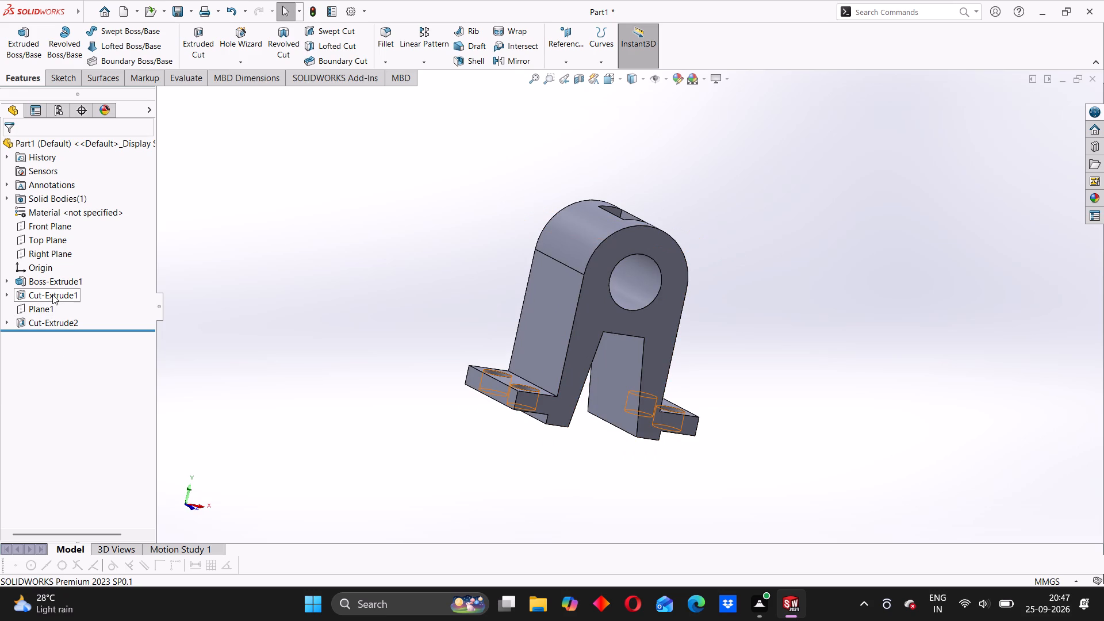
Start a new sketch on the Front Plane.
click(54, 228)
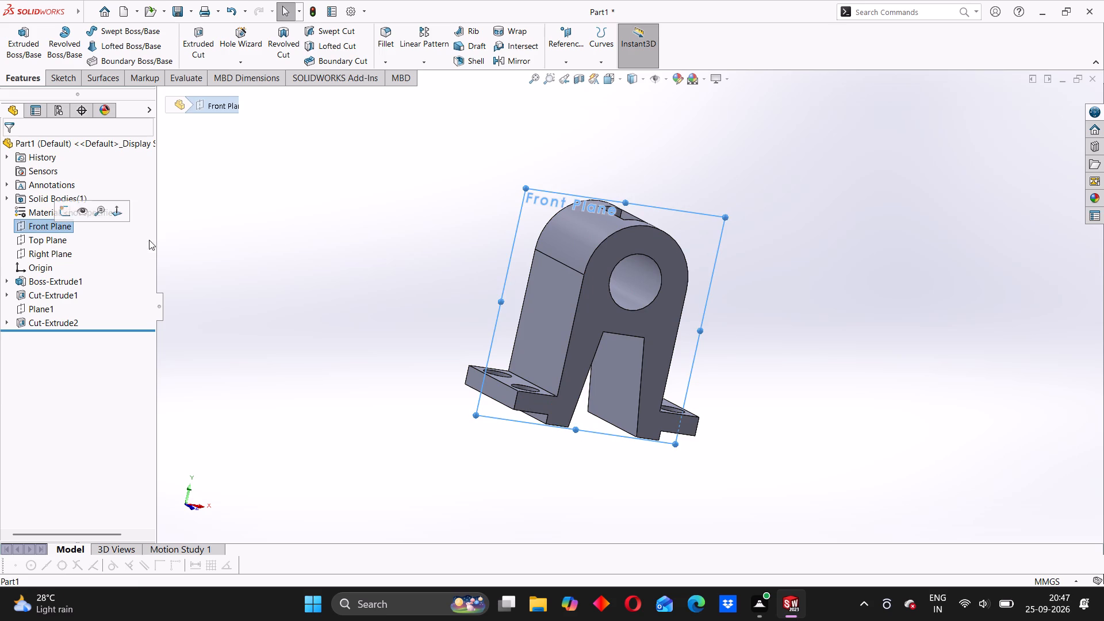
scroll(569, 328, up, 1)
middle_drag(478, 356, 433, 396)
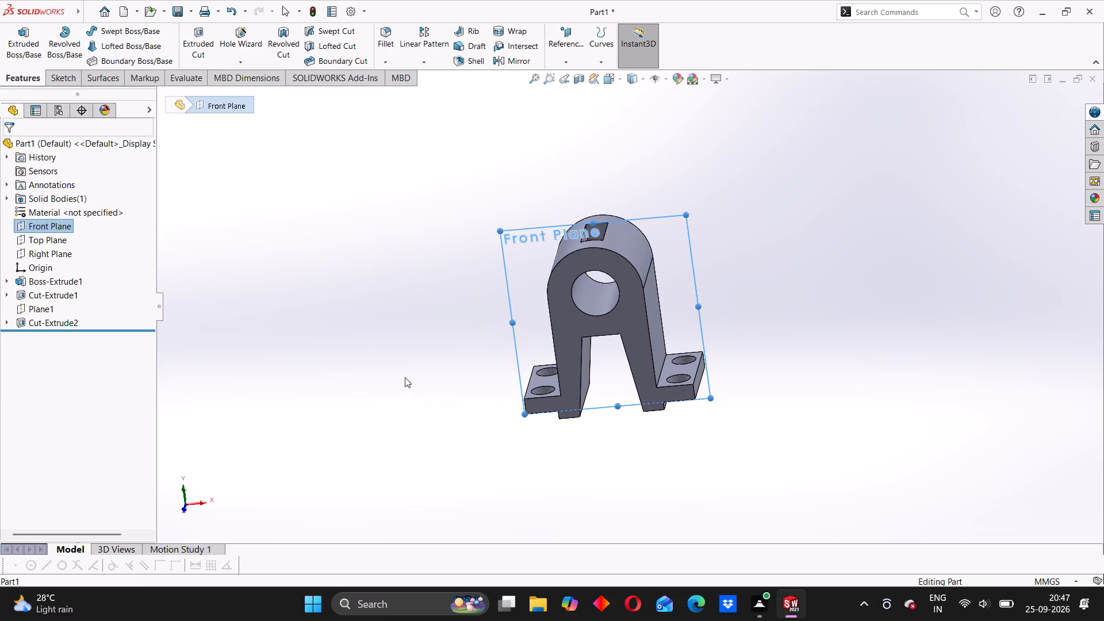
right_click(52, 226)
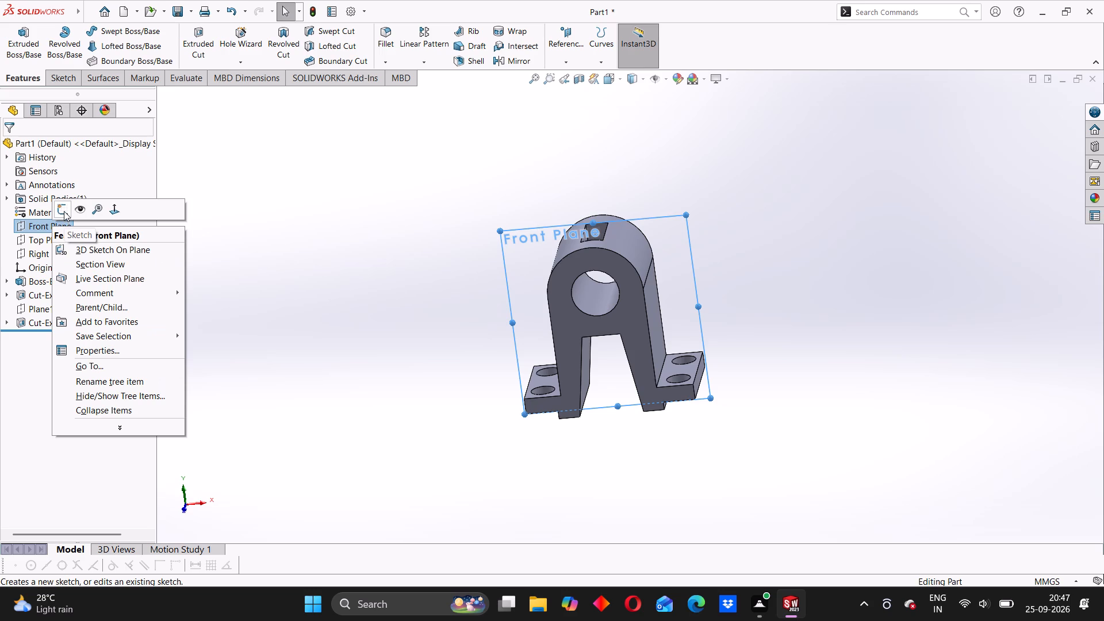
click(64, 211)
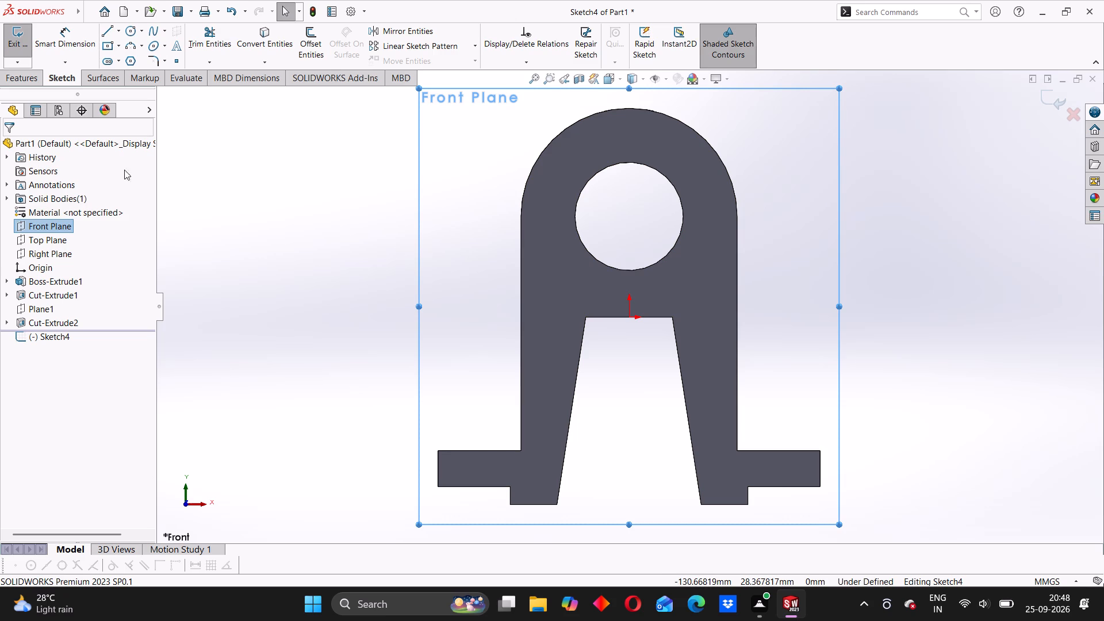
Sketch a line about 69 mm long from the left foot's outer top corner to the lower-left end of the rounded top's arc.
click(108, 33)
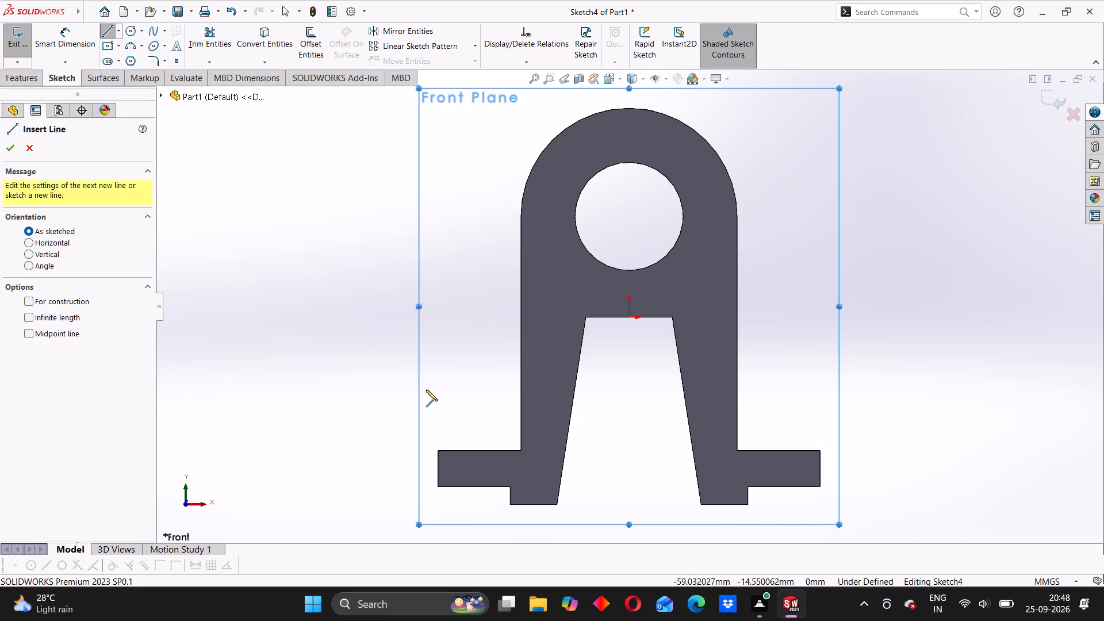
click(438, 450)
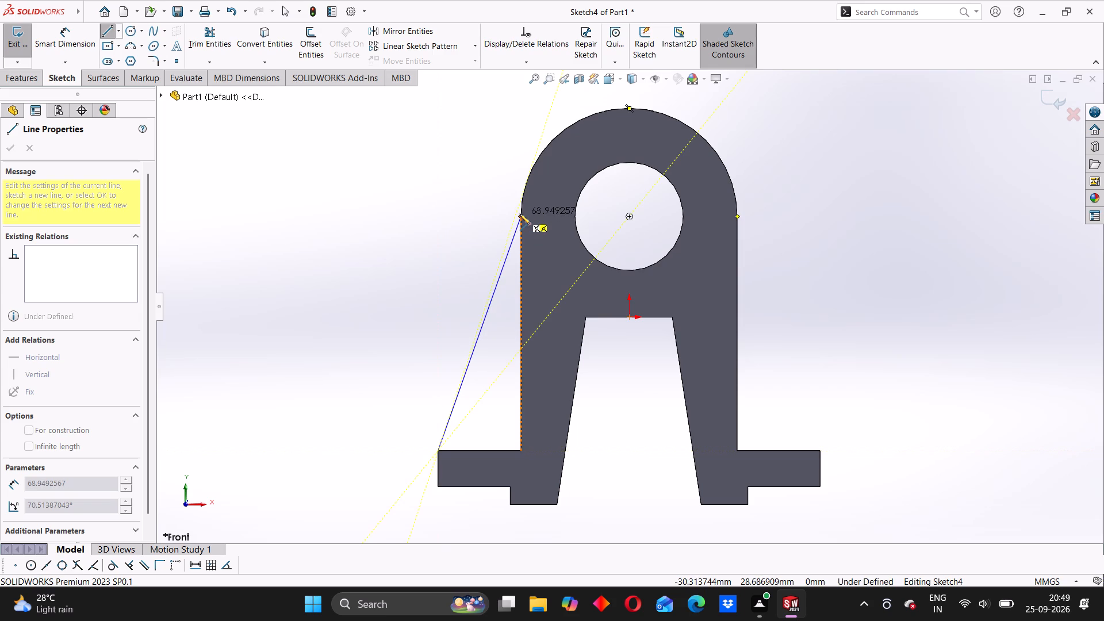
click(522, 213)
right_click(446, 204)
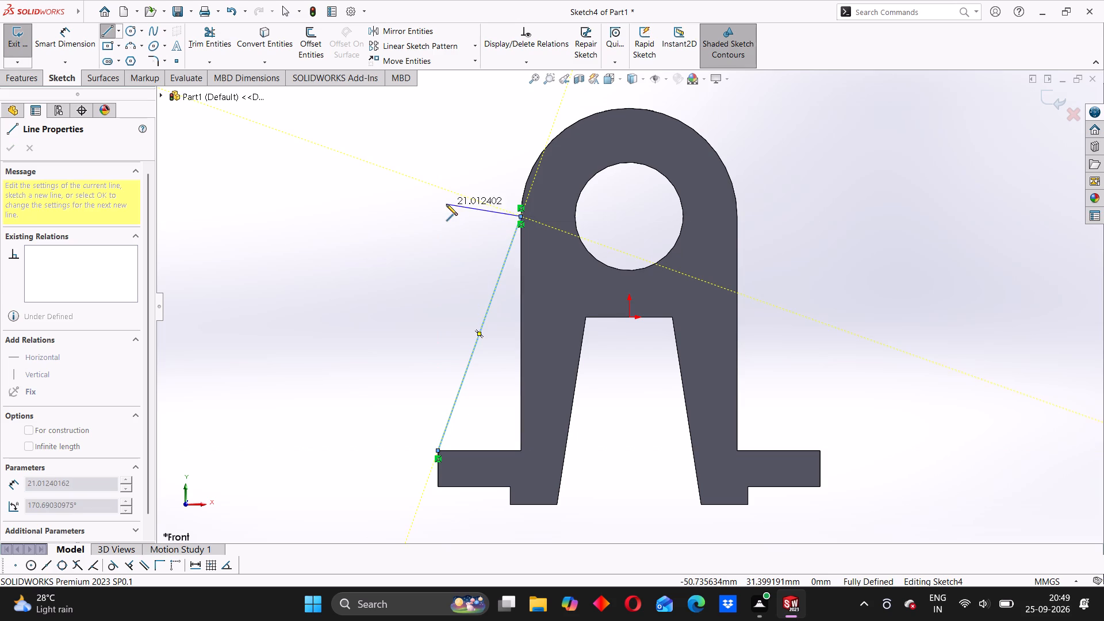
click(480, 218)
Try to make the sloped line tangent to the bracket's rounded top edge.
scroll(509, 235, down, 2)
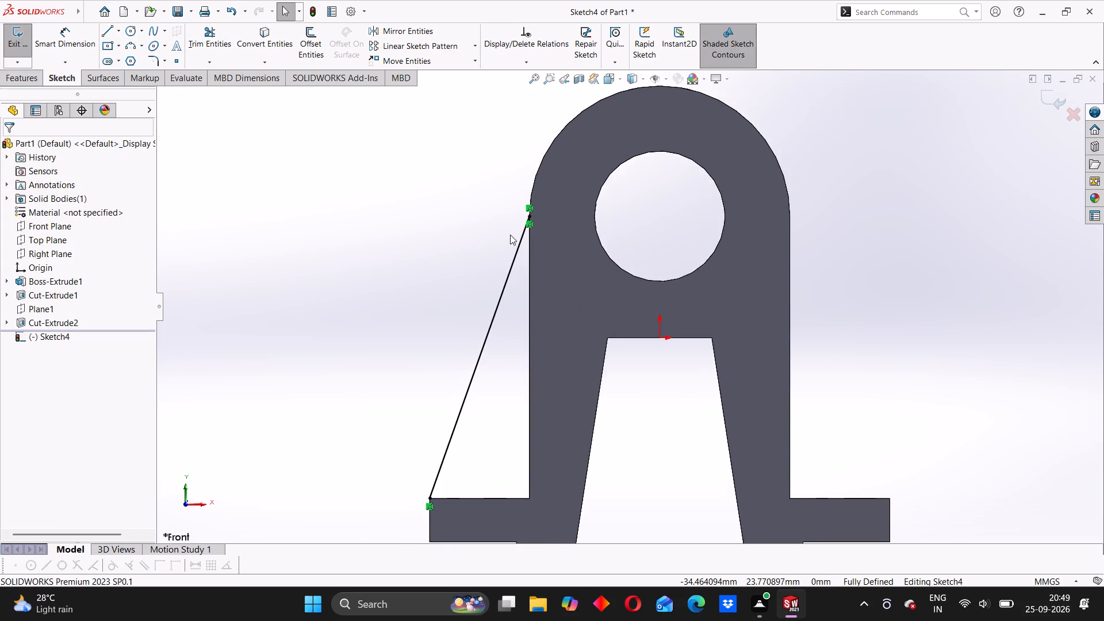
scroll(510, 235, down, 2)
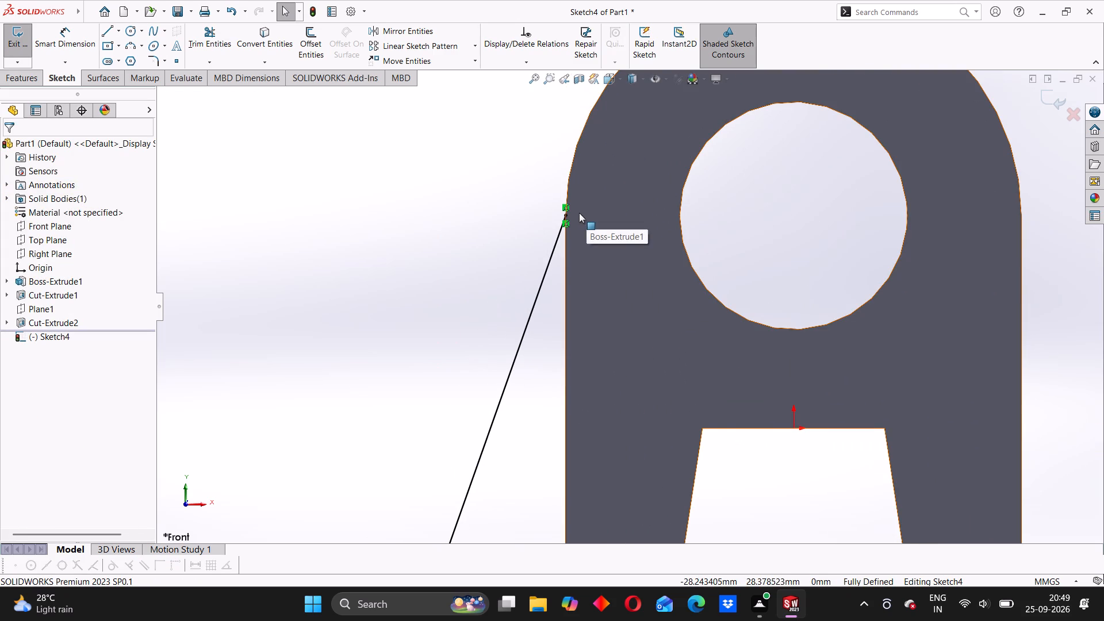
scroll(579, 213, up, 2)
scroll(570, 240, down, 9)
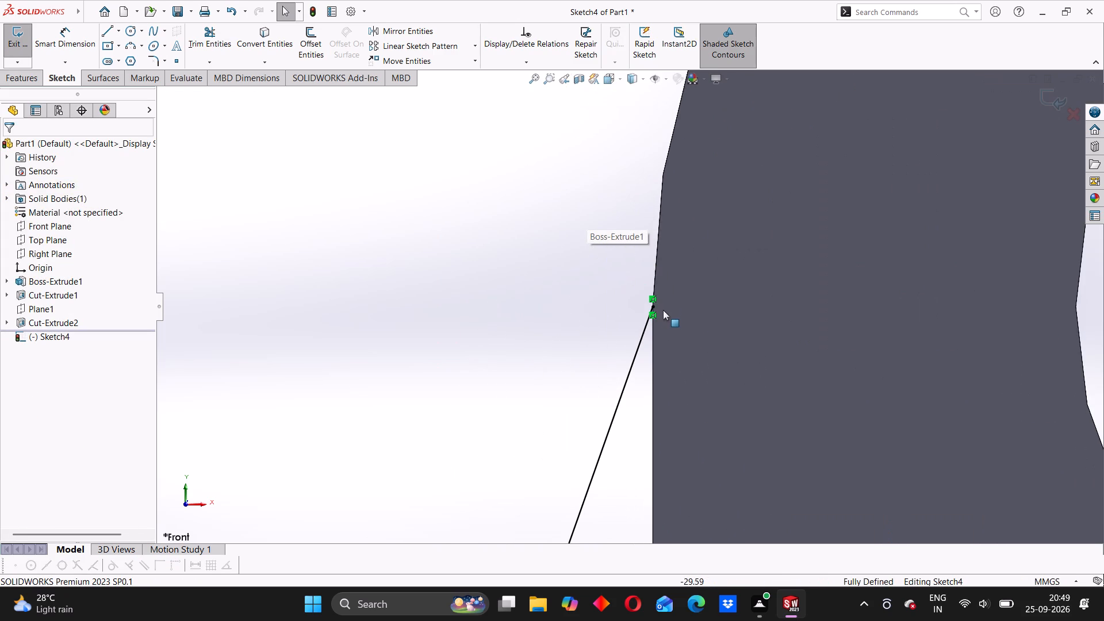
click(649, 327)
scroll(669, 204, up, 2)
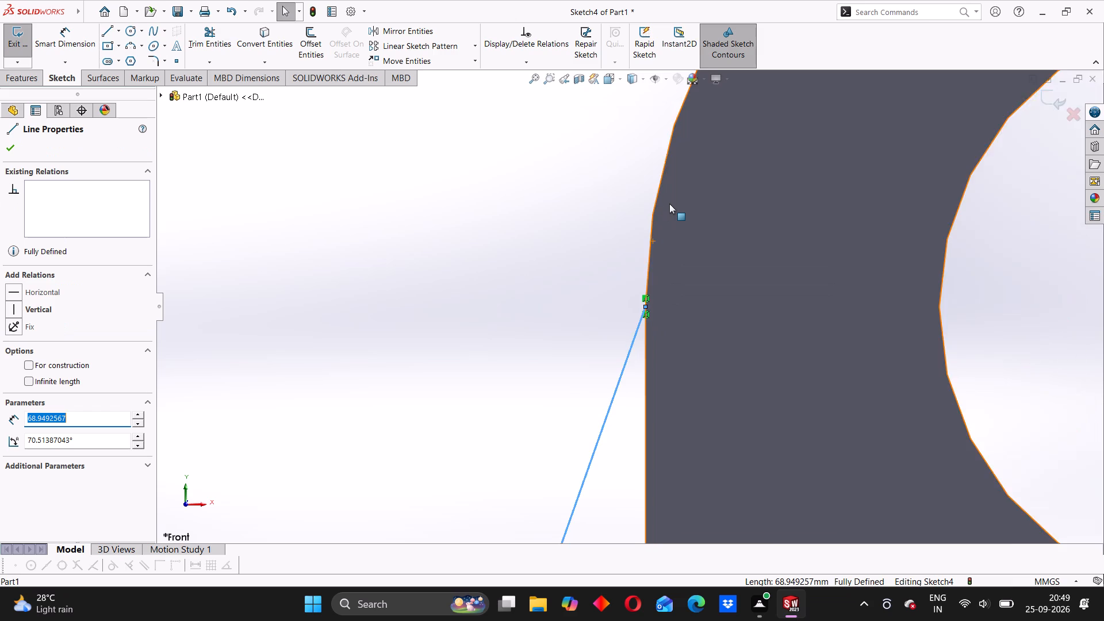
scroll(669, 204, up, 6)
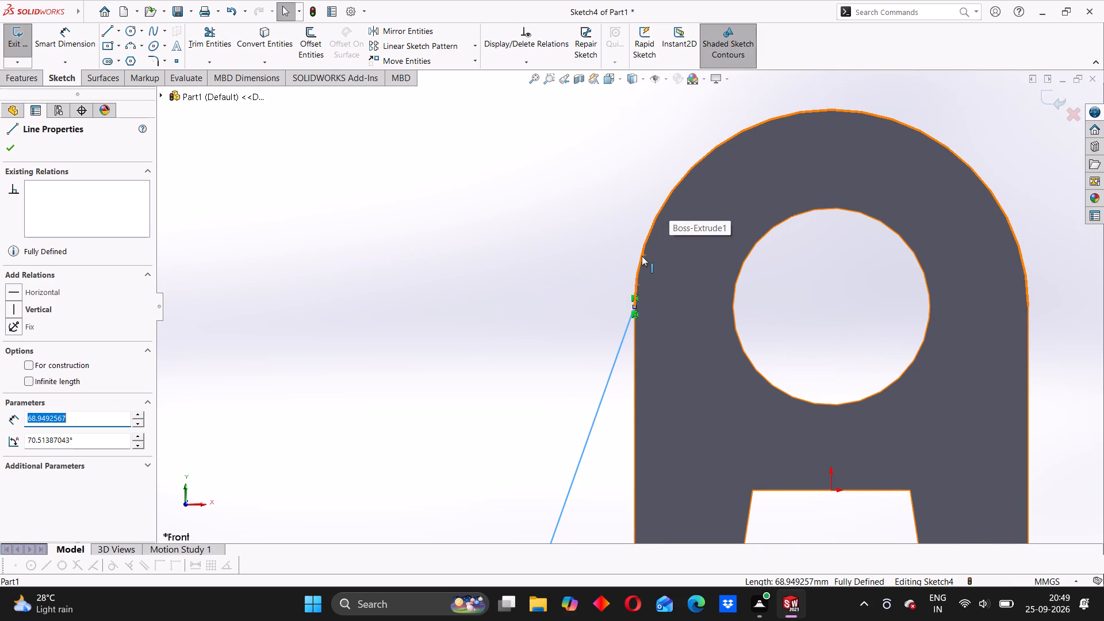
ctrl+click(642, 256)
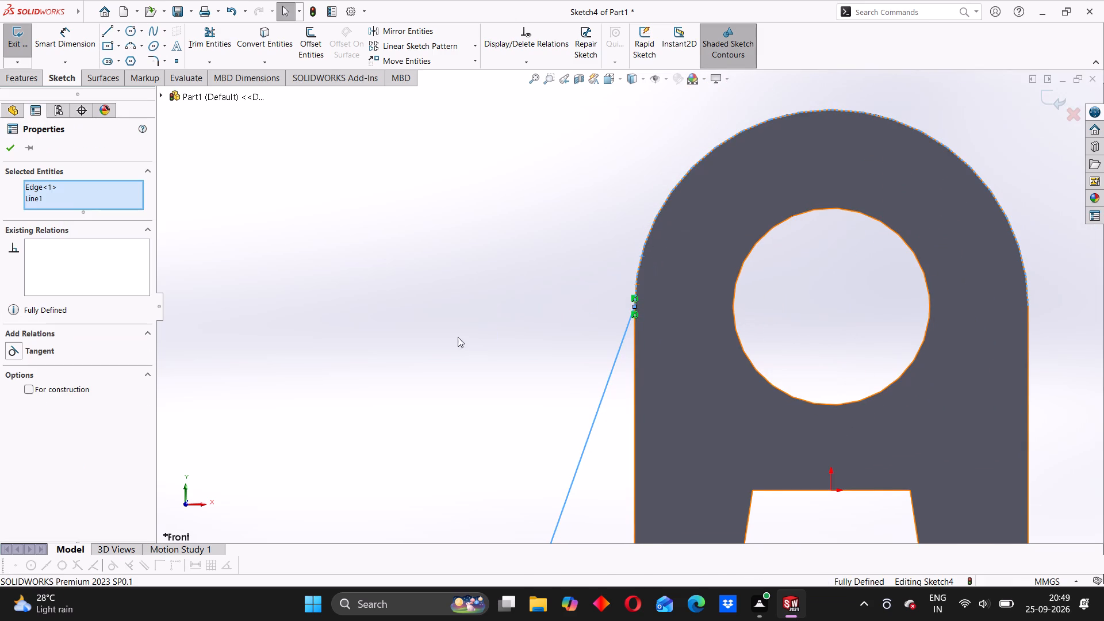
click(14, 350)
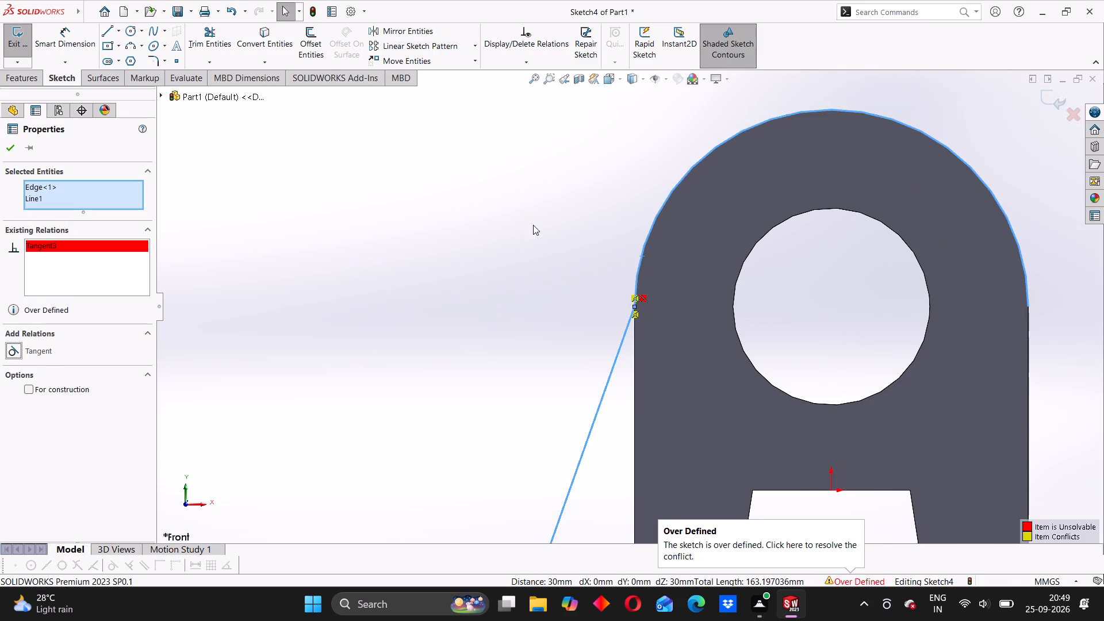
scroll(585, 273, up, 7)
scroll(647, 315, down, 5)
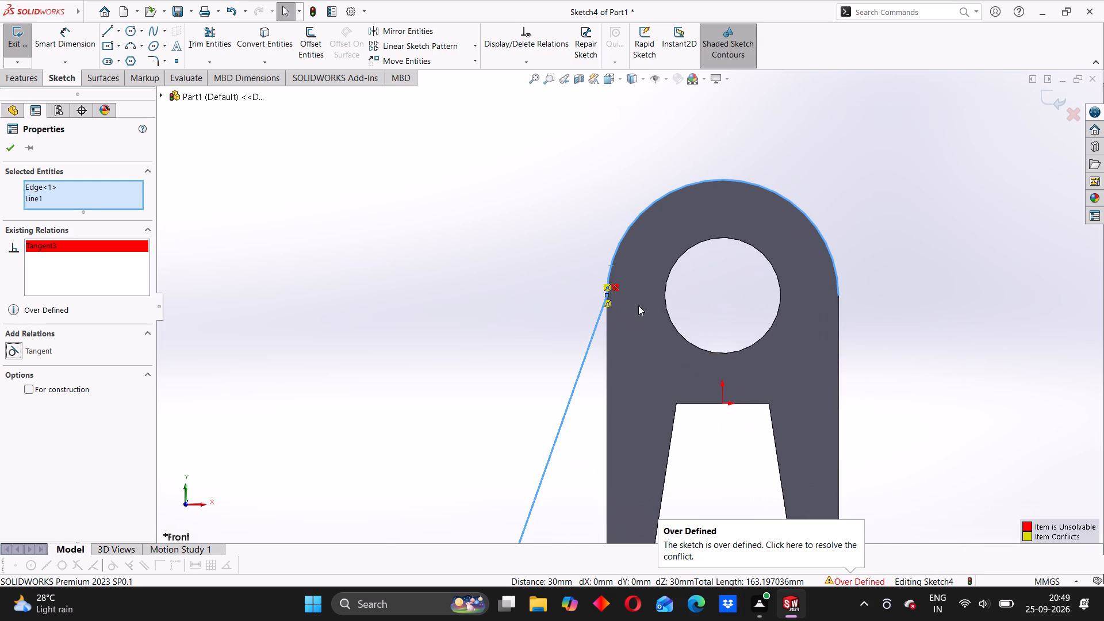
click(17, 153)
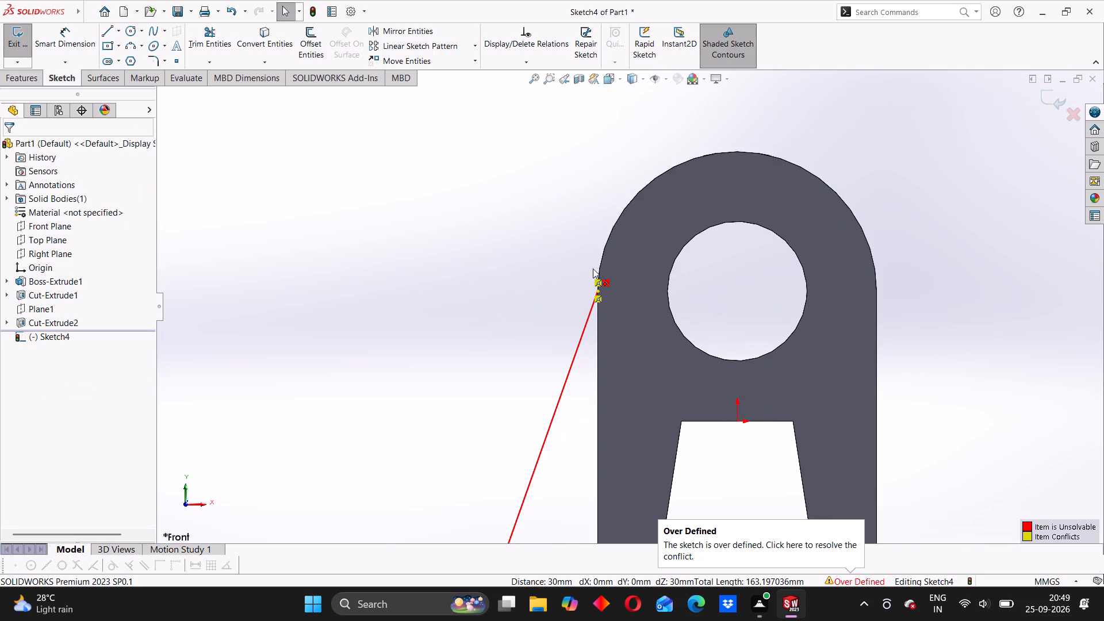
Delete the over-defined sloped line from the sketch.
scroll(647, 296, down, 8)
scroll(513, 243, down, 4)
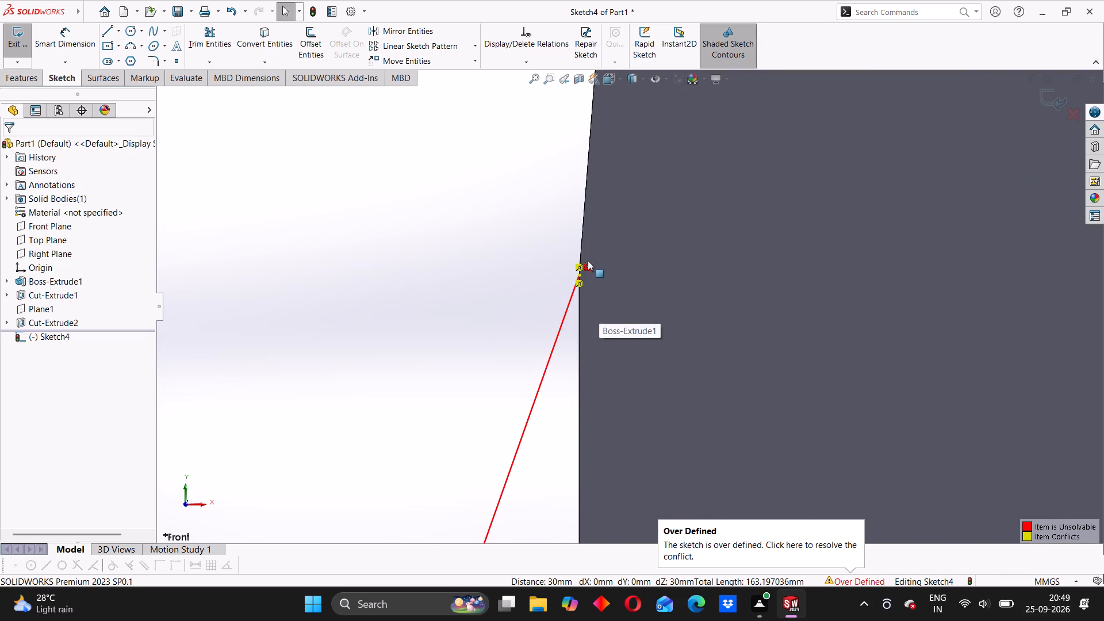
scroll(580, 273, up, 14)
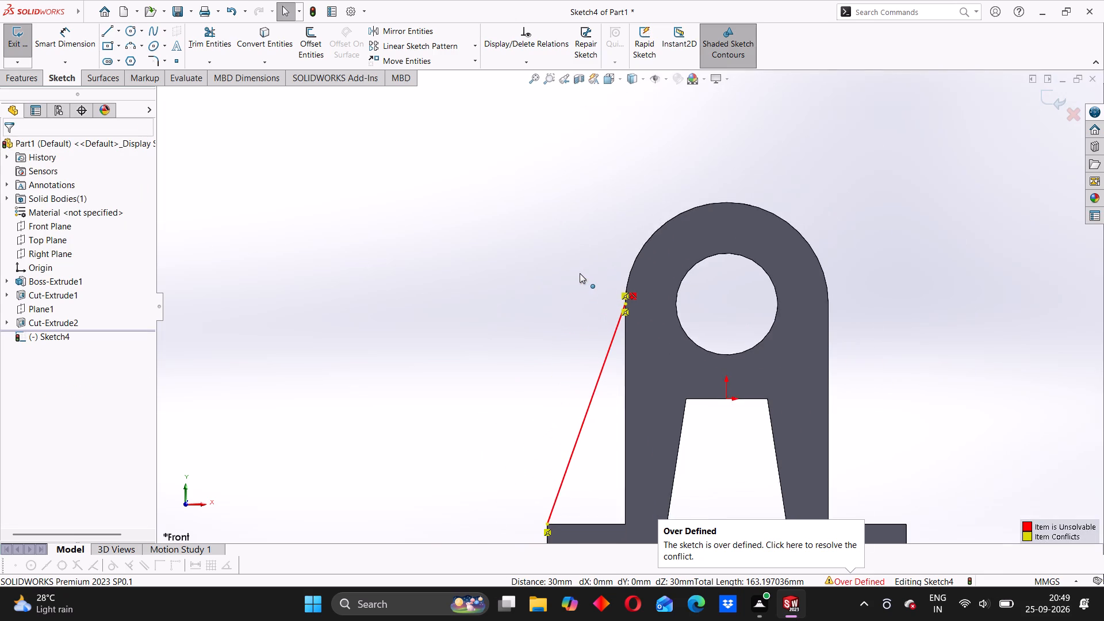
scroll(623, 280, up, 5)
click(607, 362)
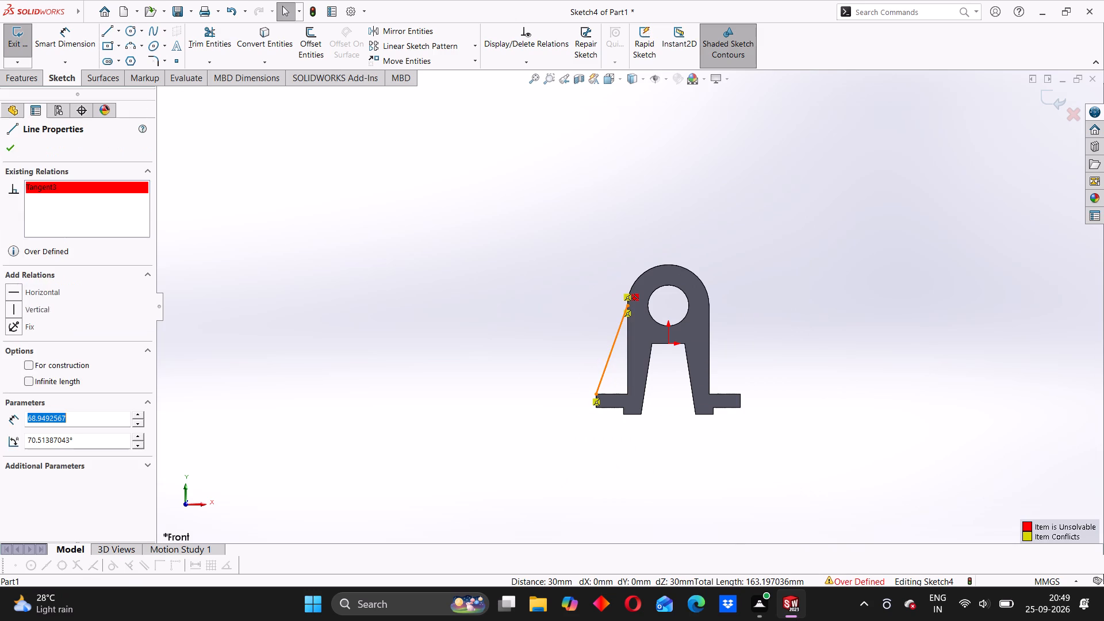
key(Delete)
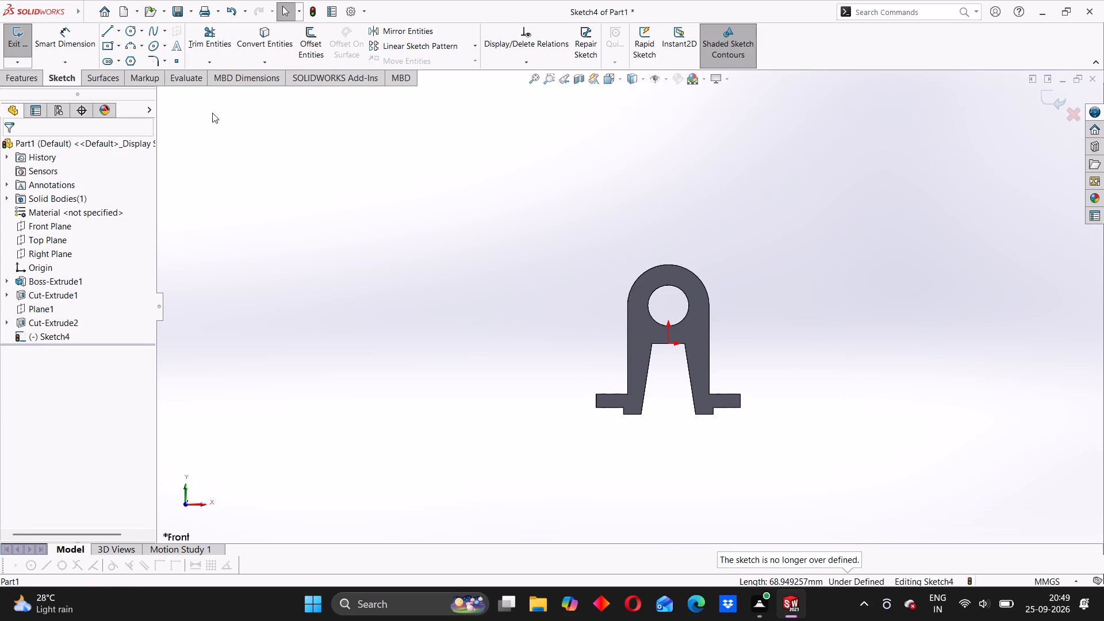
Examine the bracket in isometric and from behind, and return to the front view.
click(618, 77)
click(670, 145)
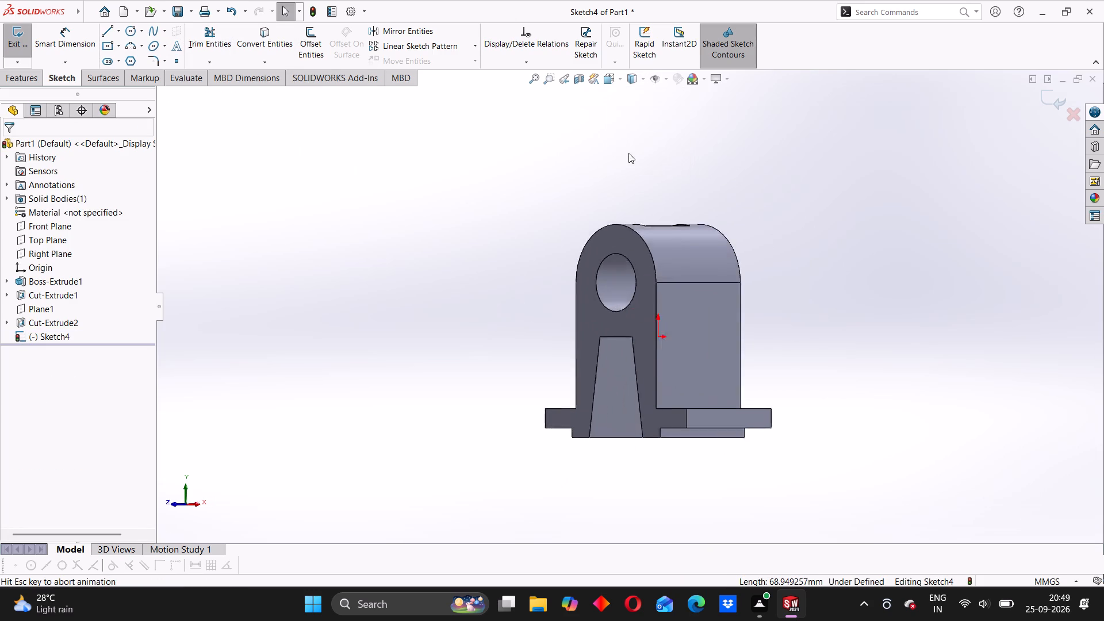
scroll(609, 224, up, 3)
scroll(540, 231, up, 1)
middle_drag(540, 231, 572, 246)
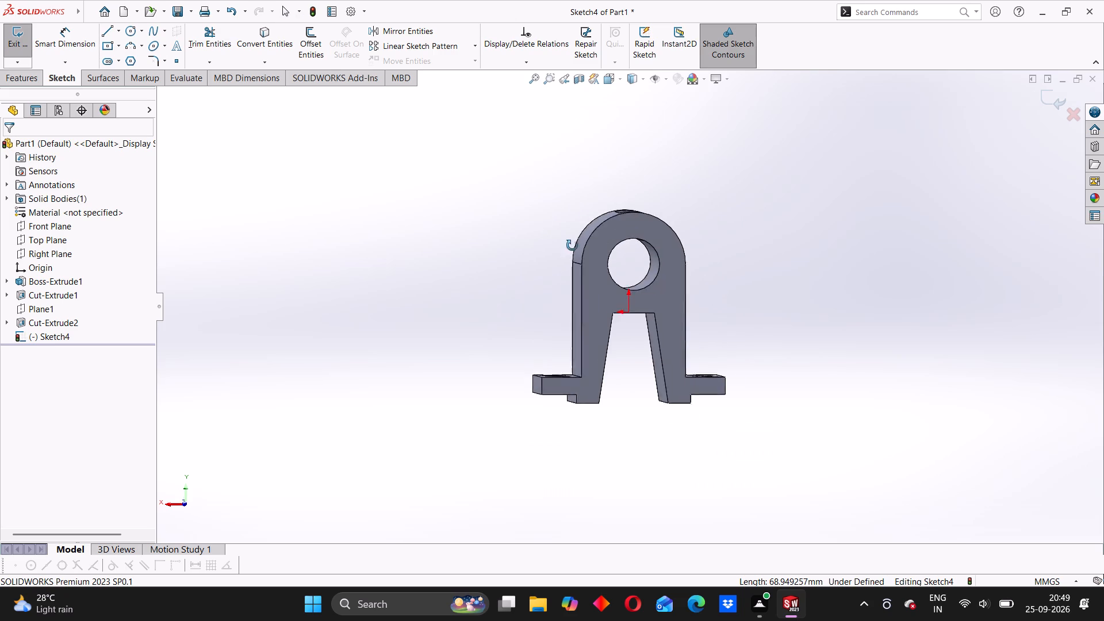
middle_drag(572, 246, 528, 262)
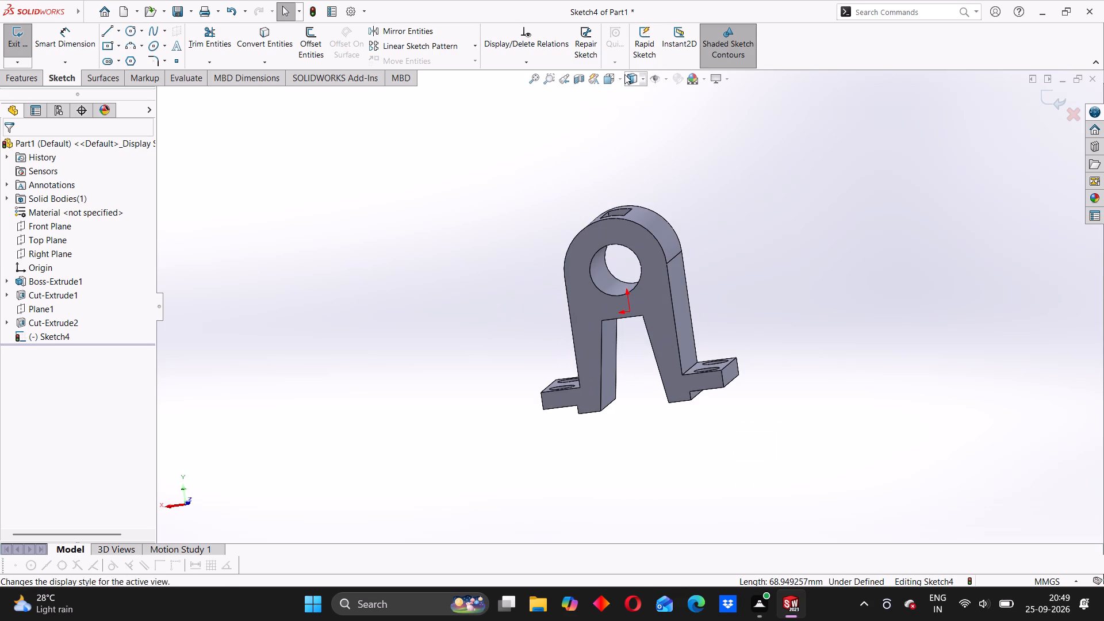
click(621, 76)
click(680, 144)
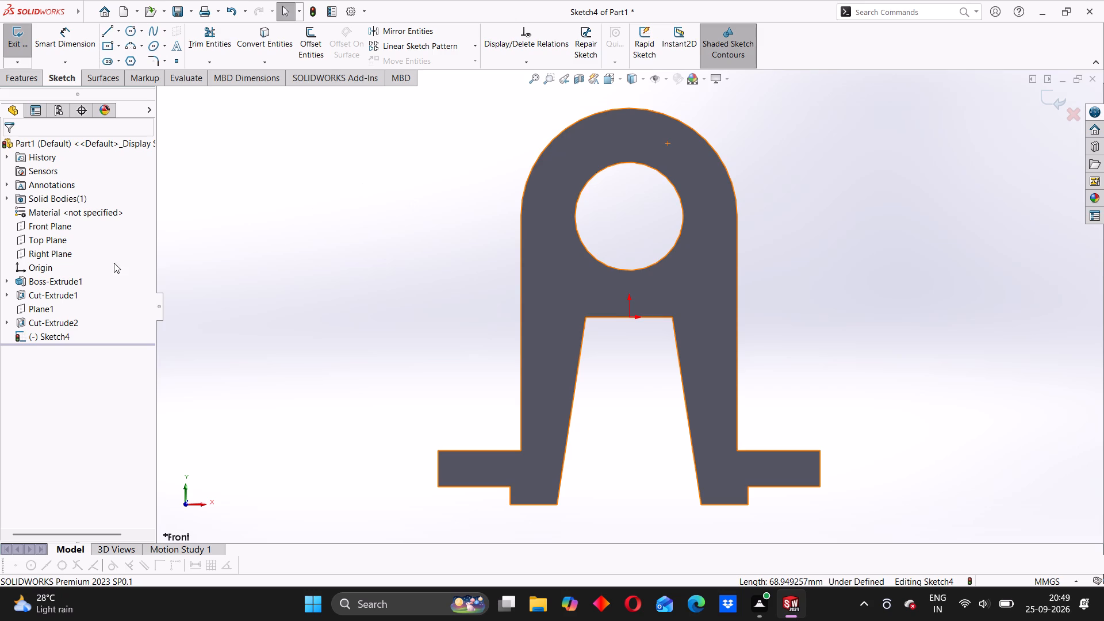
click(40, 226)
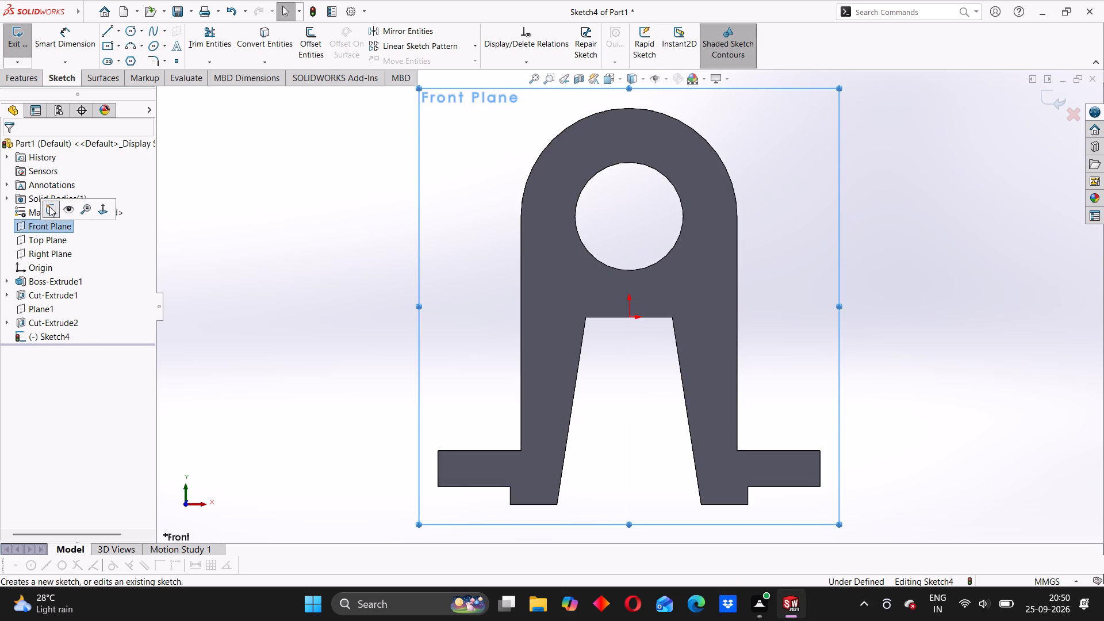
click(384, 158)
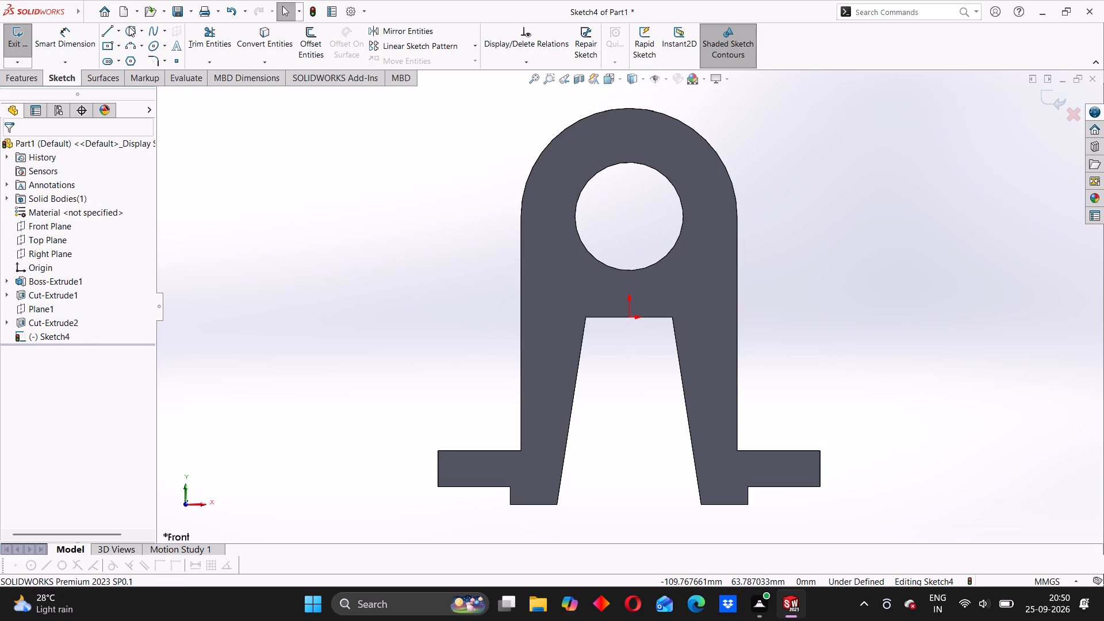
Sketch a line about 77 mm long from the left foot's outer top corner to a point partway up the rounded top's arc.
click(110, 30)
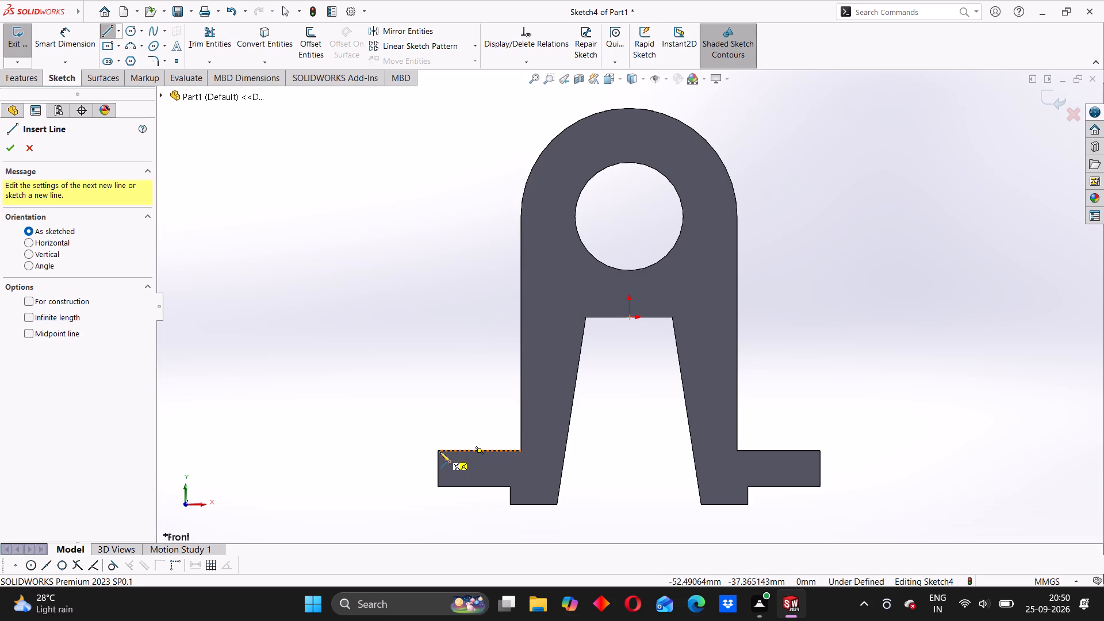
click(439, 448)
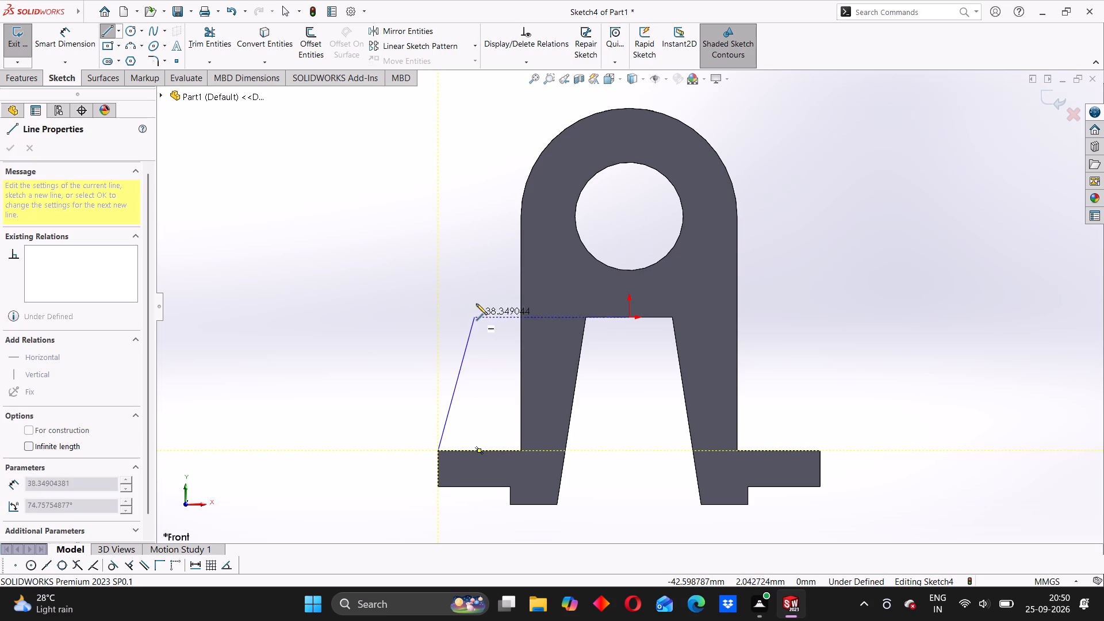
click(523, 187)
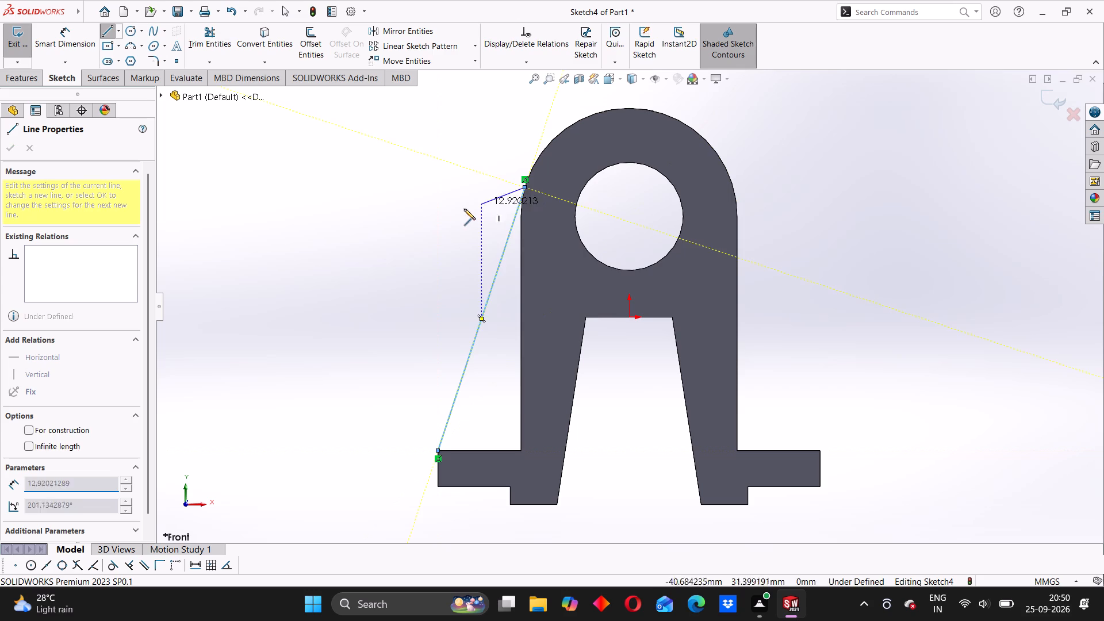
right_click(405, 197)
click(434, 209)
Add a tangent relation between the sloped line and the bracket's rounded top edge.
scroll(566, 189, down, 3)
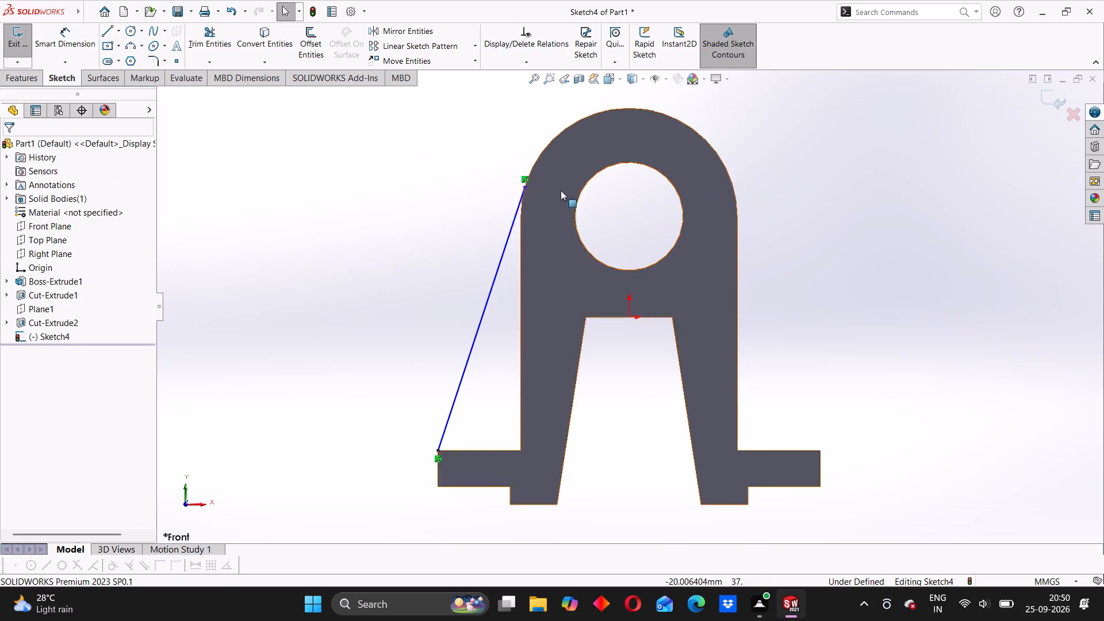
scroll(561, 190, down, 1)
scroll(515, 234, down, 4)
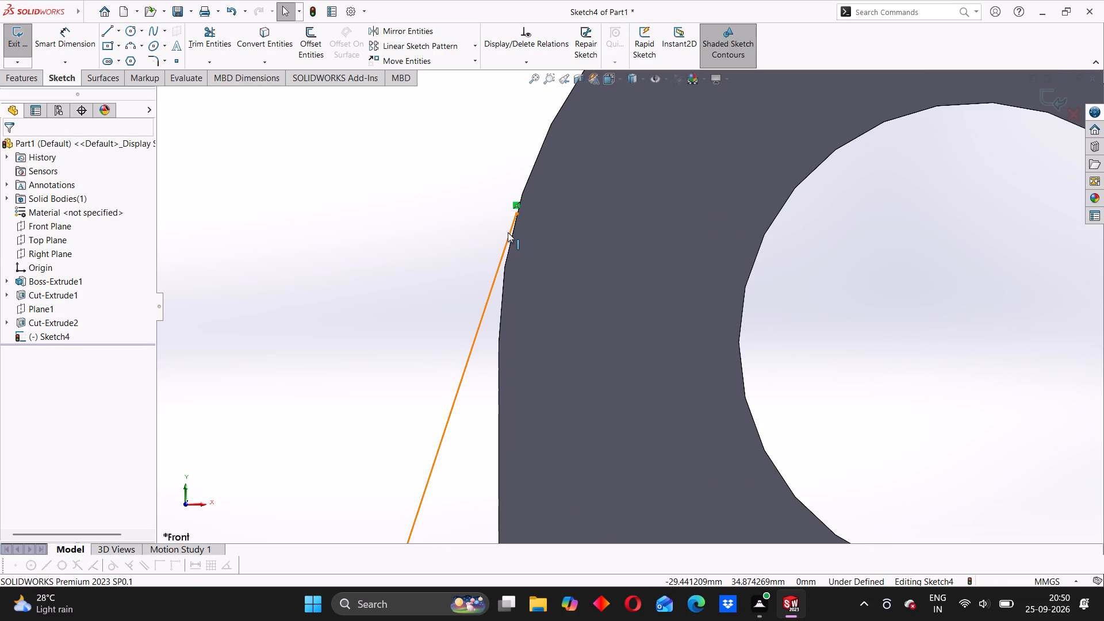
click(508, 232)
ctrl+click(534, 166)
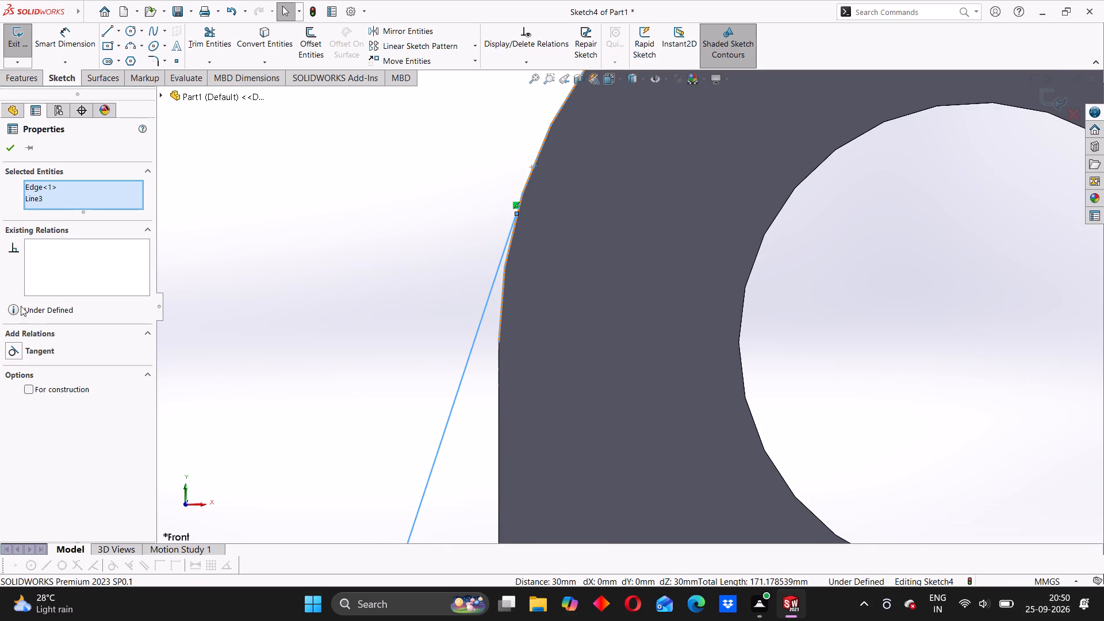
click(18, 355)
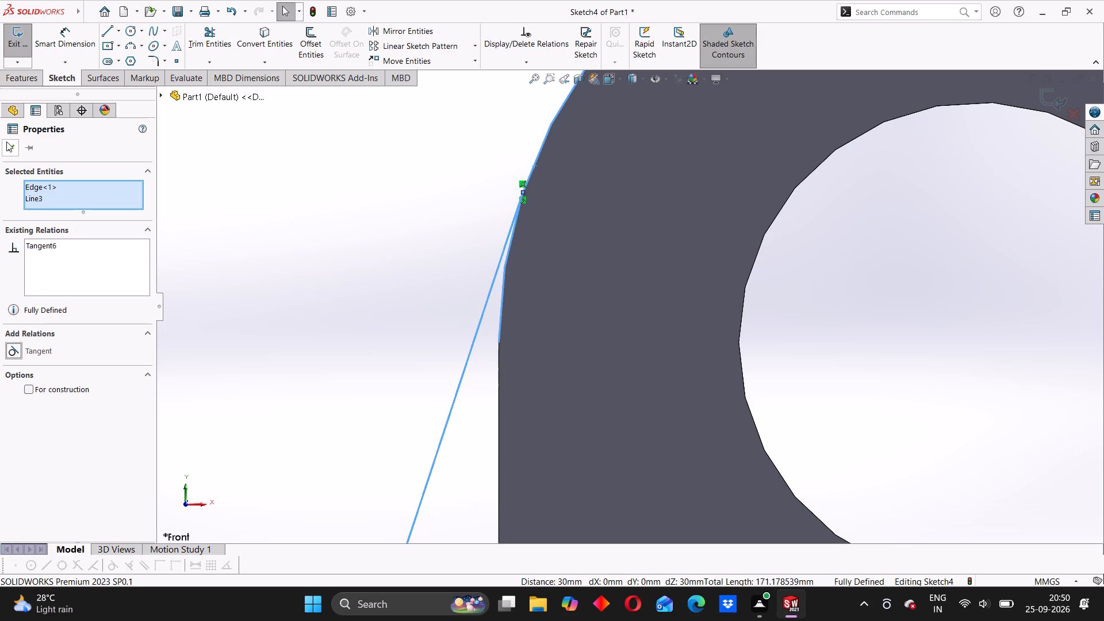
click(7, 145)
scroll(570, 204, up, 9)
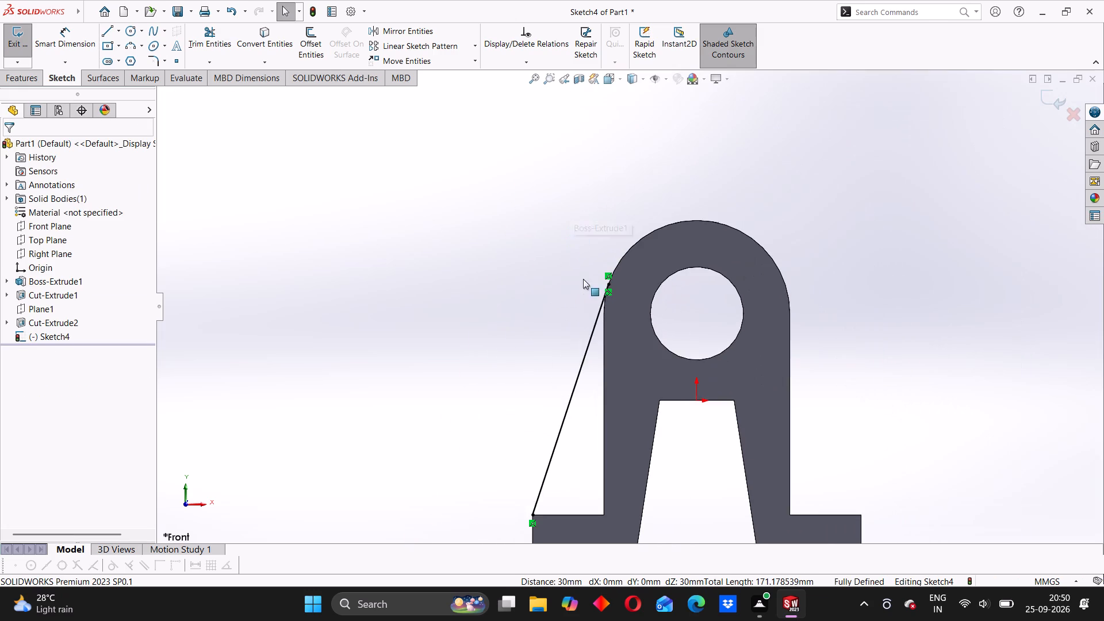
scroll(586, 334, up, 1)
scroll(637, 333, up, 1)
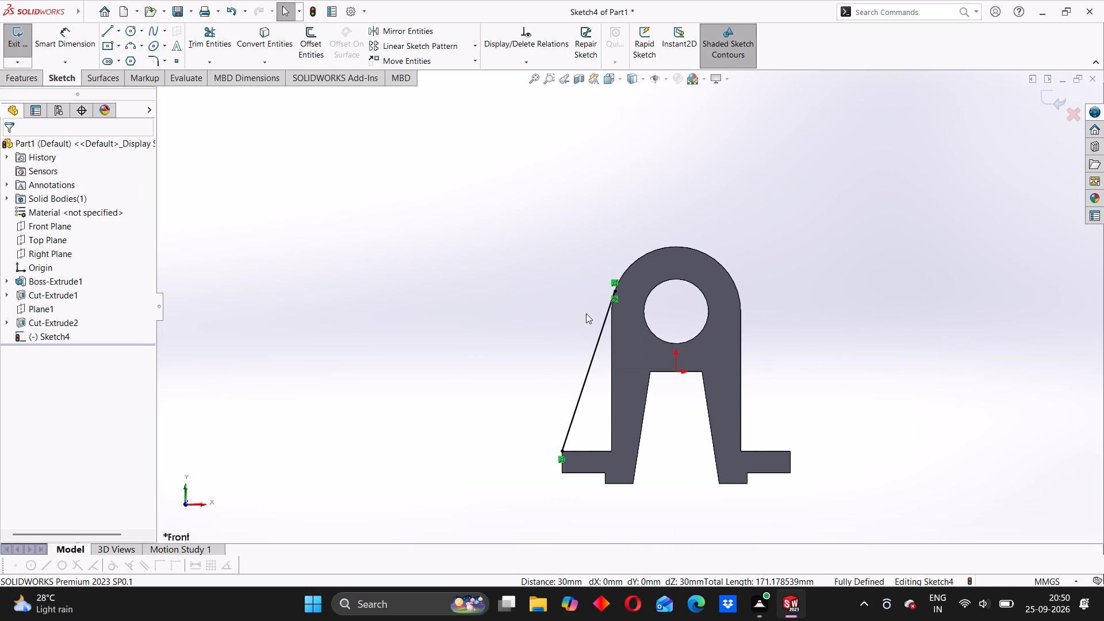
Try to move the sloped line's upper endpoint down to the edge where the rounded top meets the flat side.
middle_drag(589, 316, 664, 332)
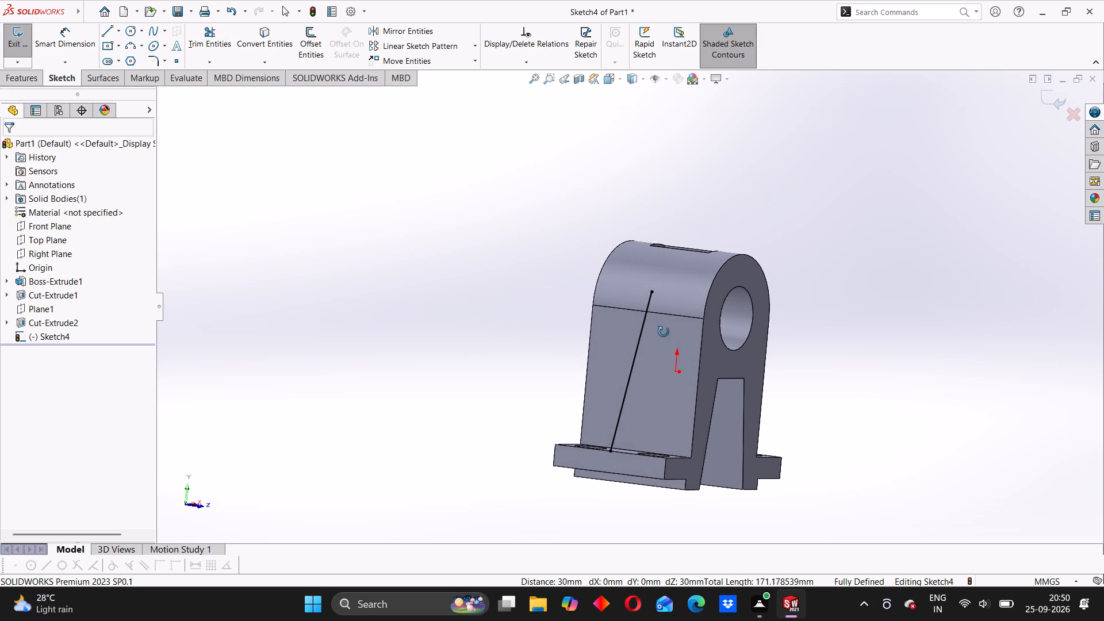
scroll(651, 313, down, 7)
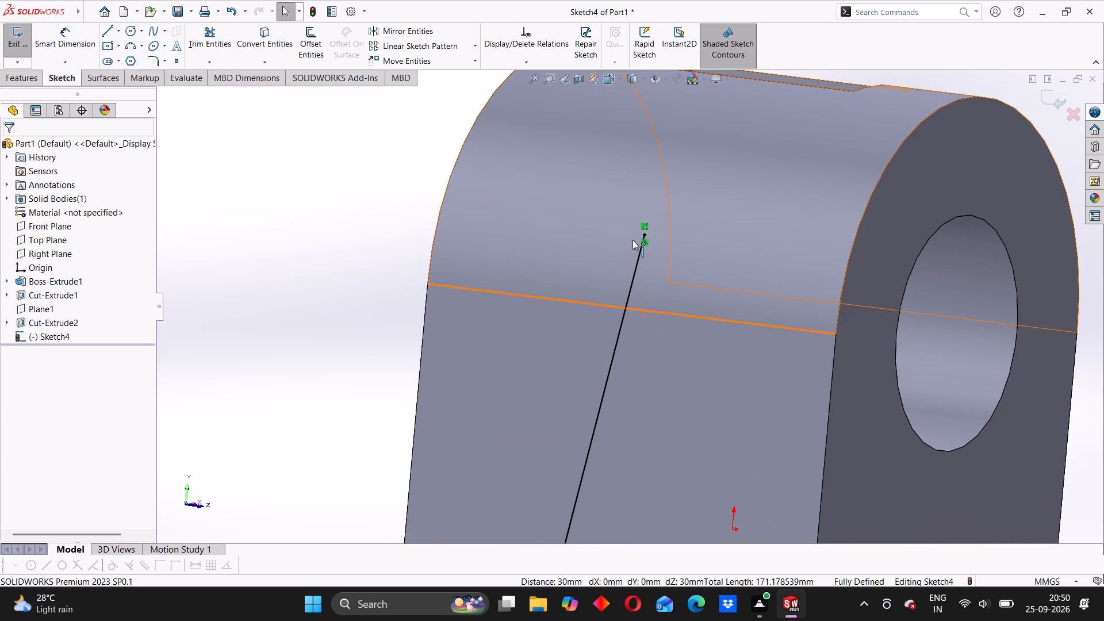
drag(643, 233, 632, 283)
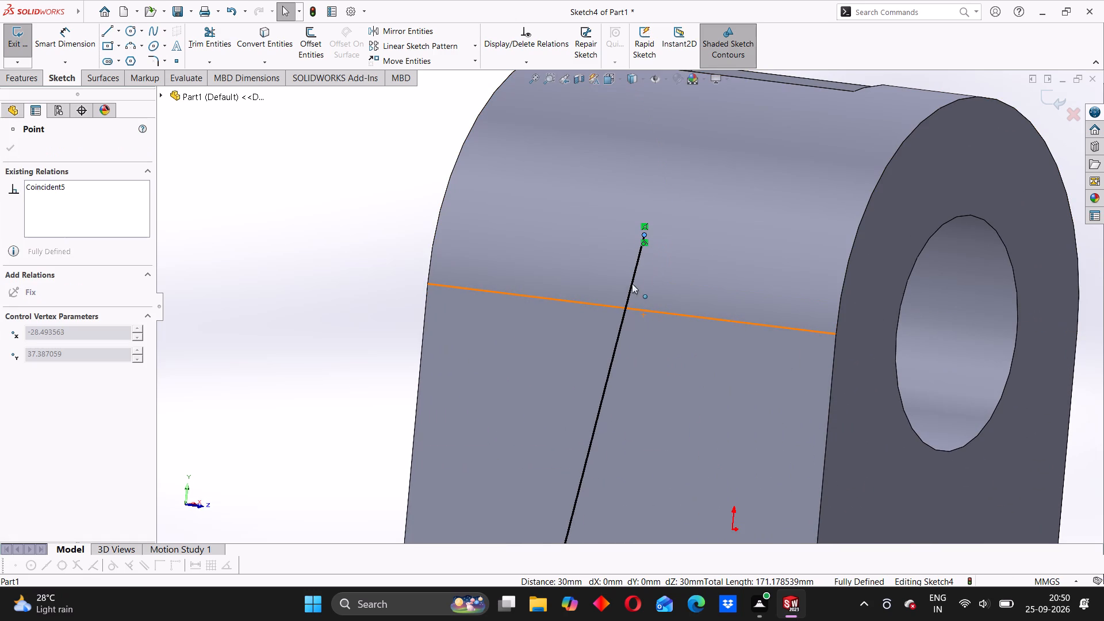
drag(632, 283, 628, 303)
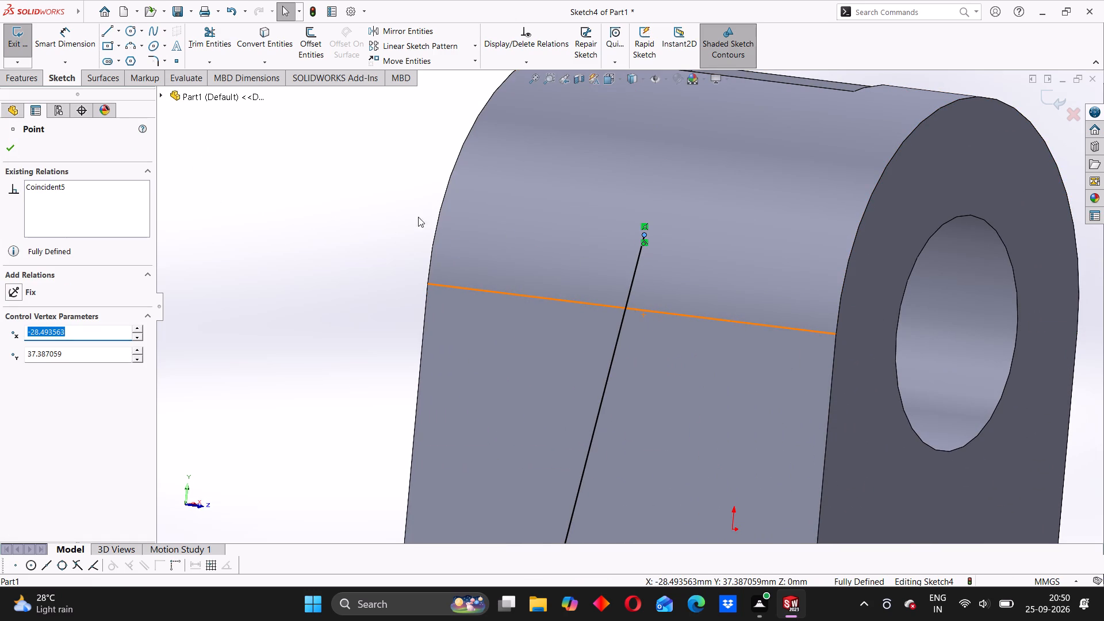
Delete the tangent sloped line from the sketch.
middle_drag(872, 362, 781, 363)
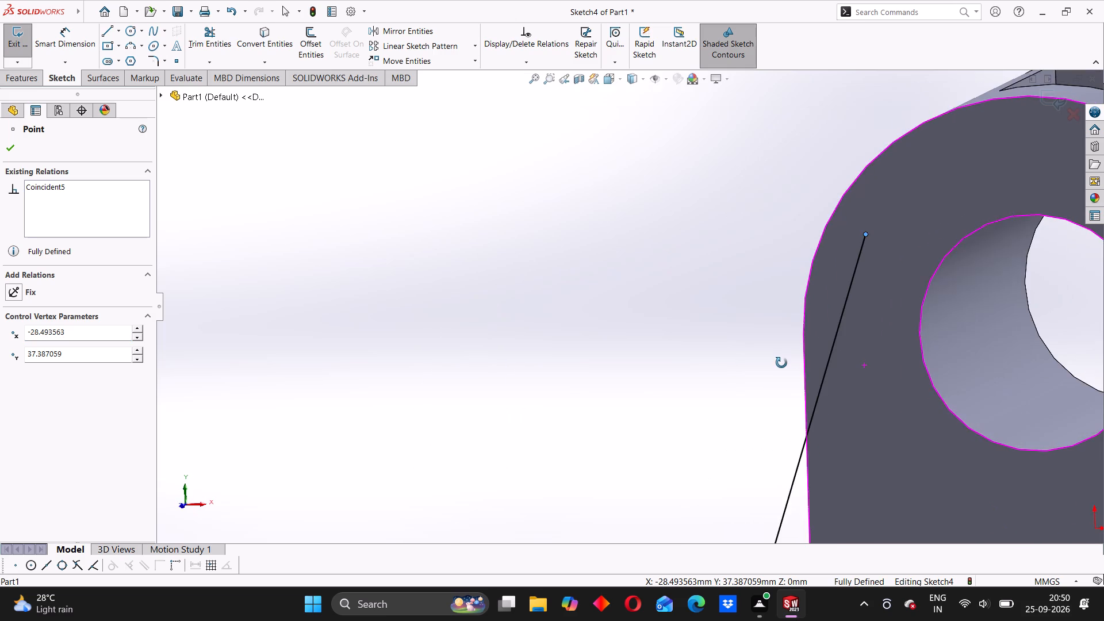
middle_drag(781, 363, 812, 351)
scroll(780, 333, down, 3)
scroll(780, 333, up, 6)
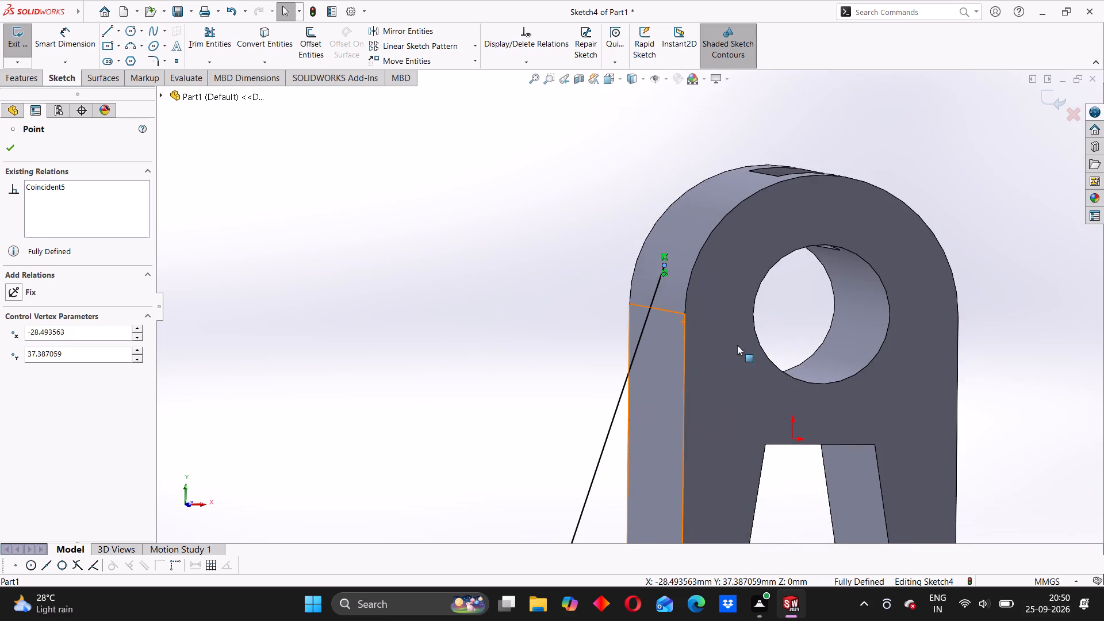
scroll(728, 350, up, 3)
click(640, 325)
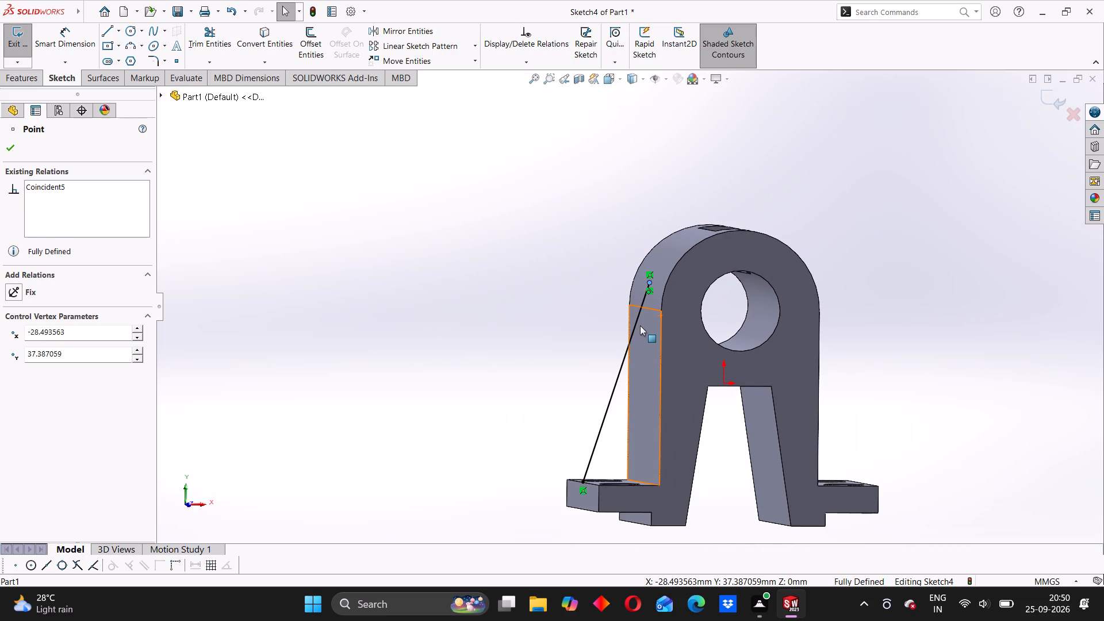
click(636, 319)
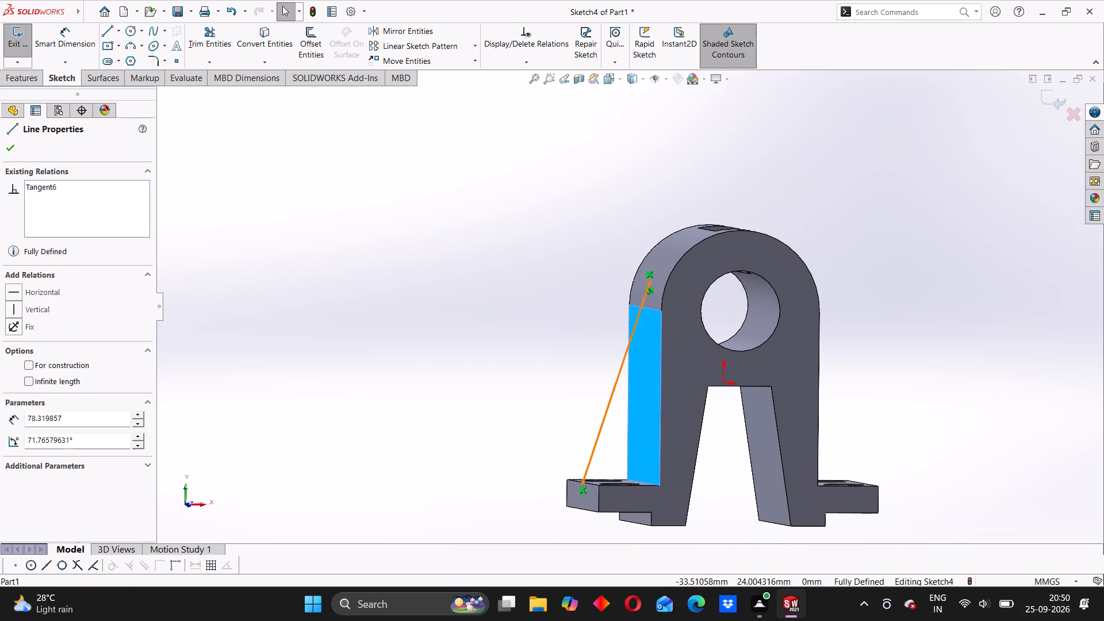
key(Delete)
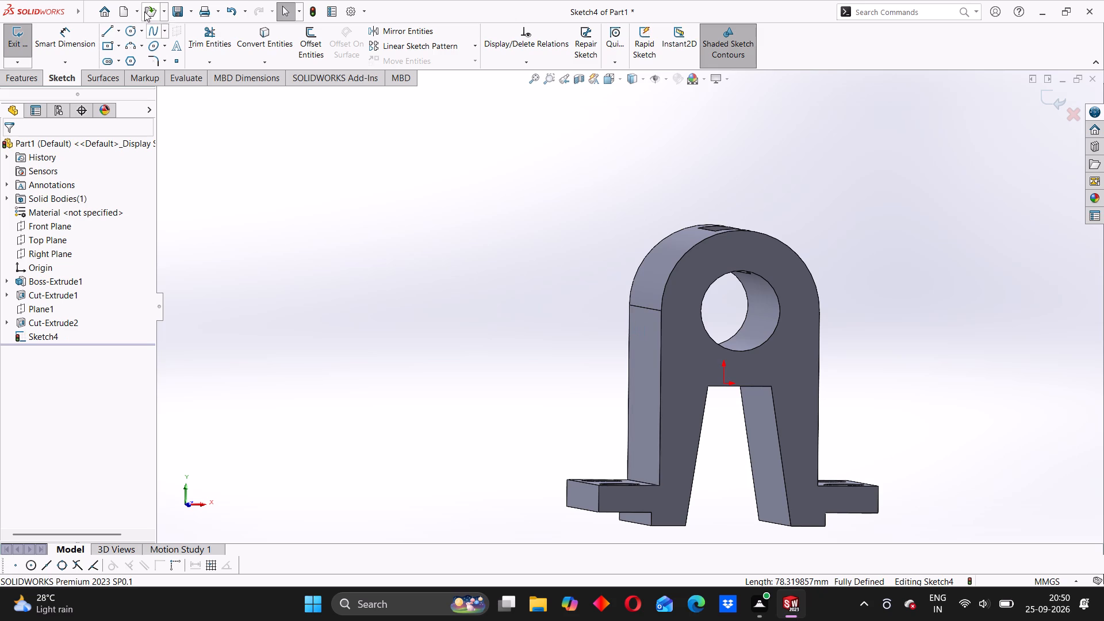
In the front view, sketch a line from the left foot's outer top corner to the left end of the rounded top's arc.
click(106, 29)
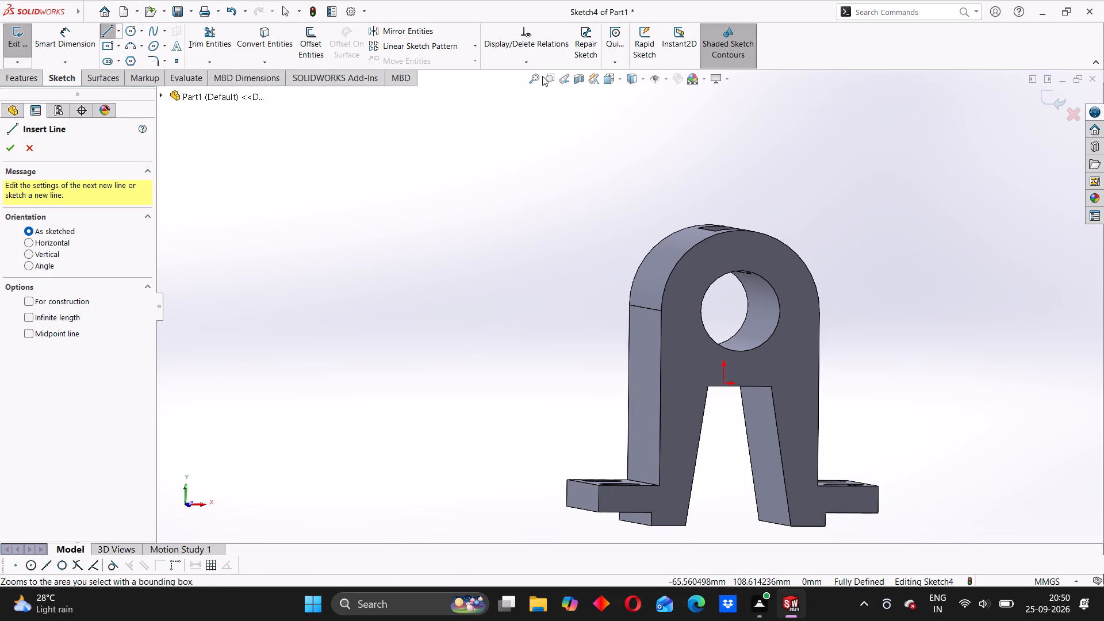
click(643, 80)
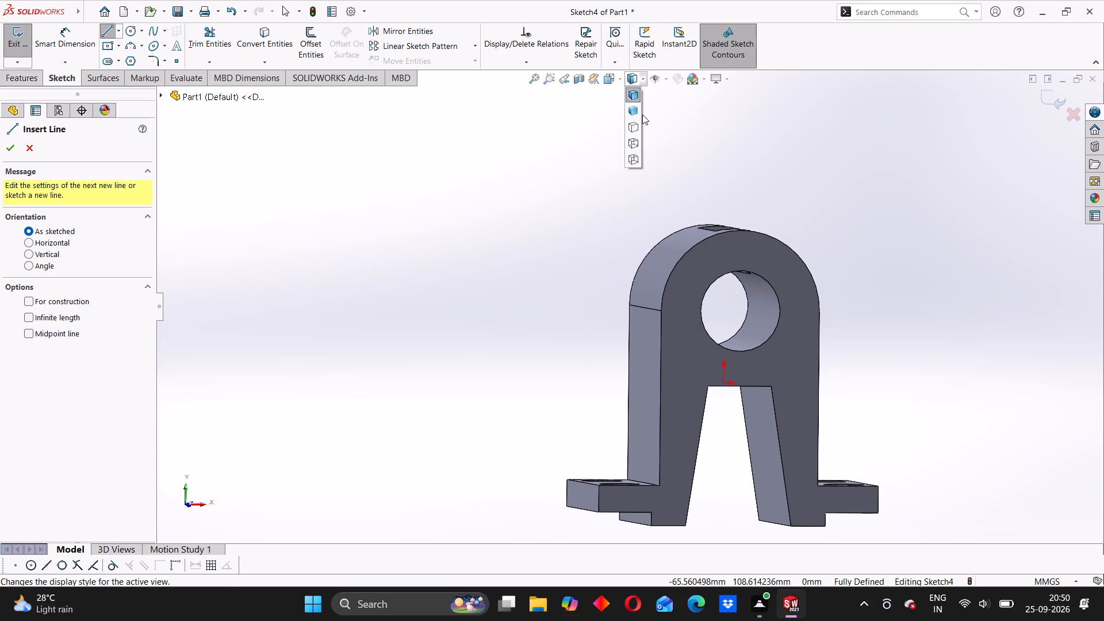
click(619, 79)
click(621, 82)
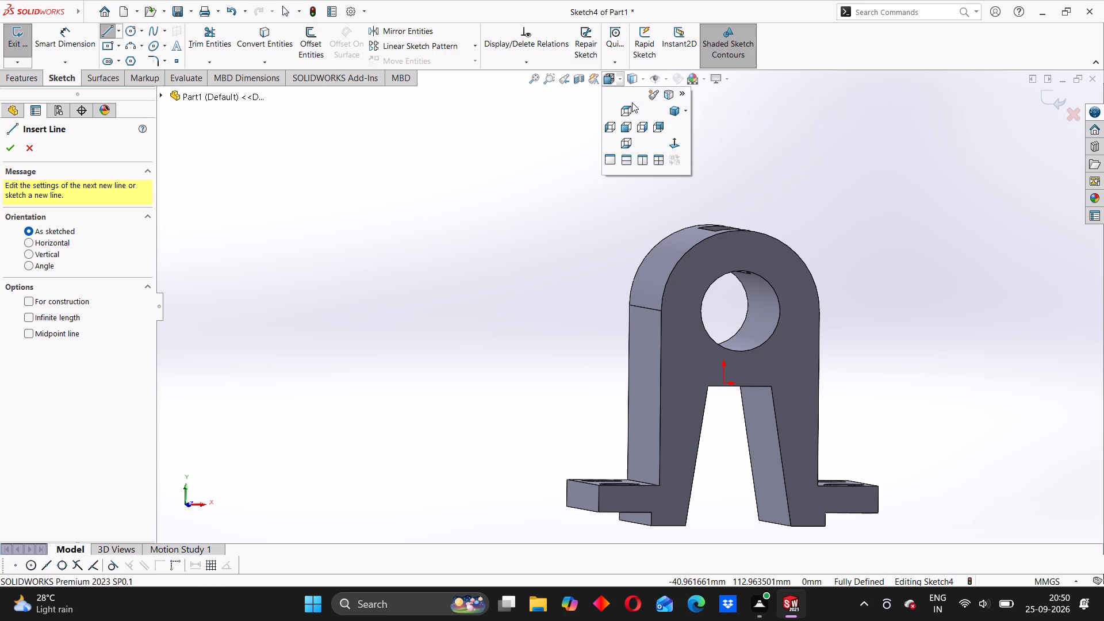
click(672, 139)
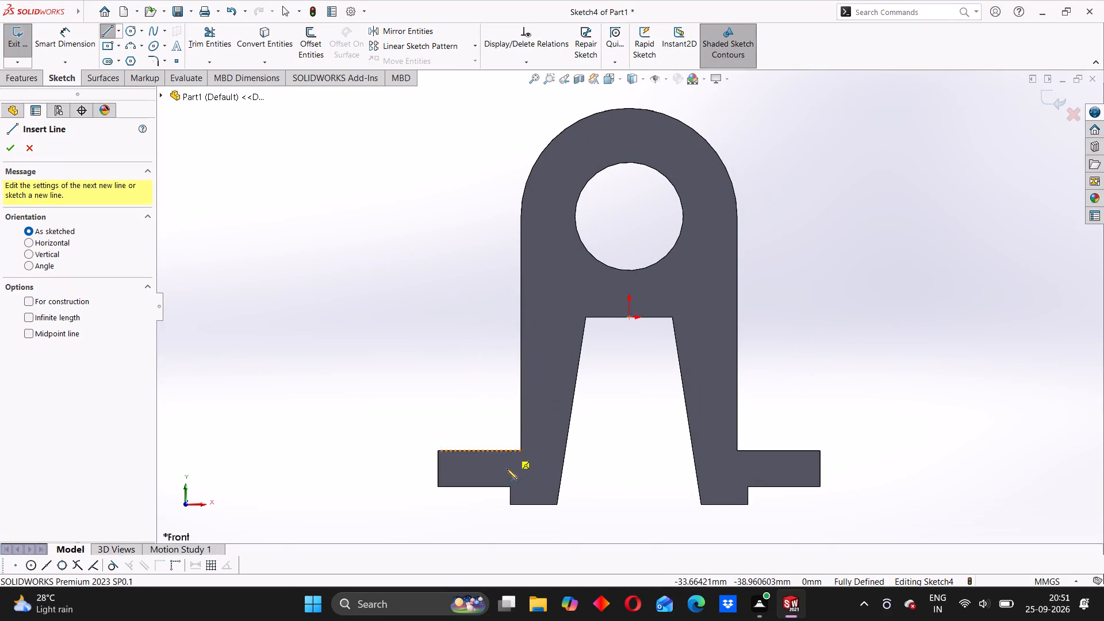
click(436, 448)
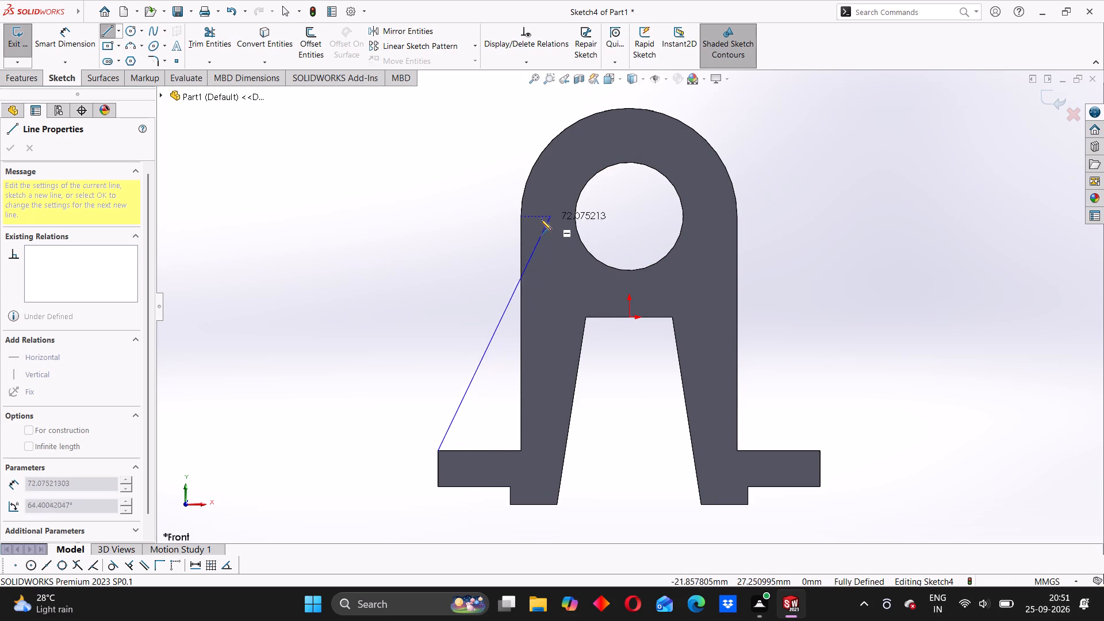
click(523, 218)
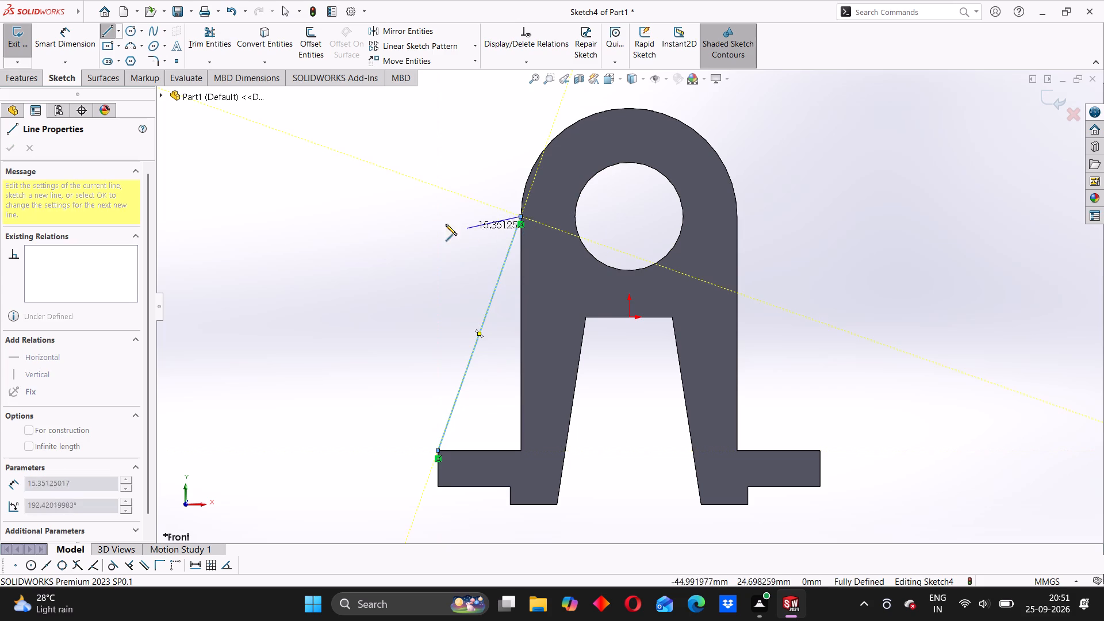
right_click(253, 165)
click(272, 175)
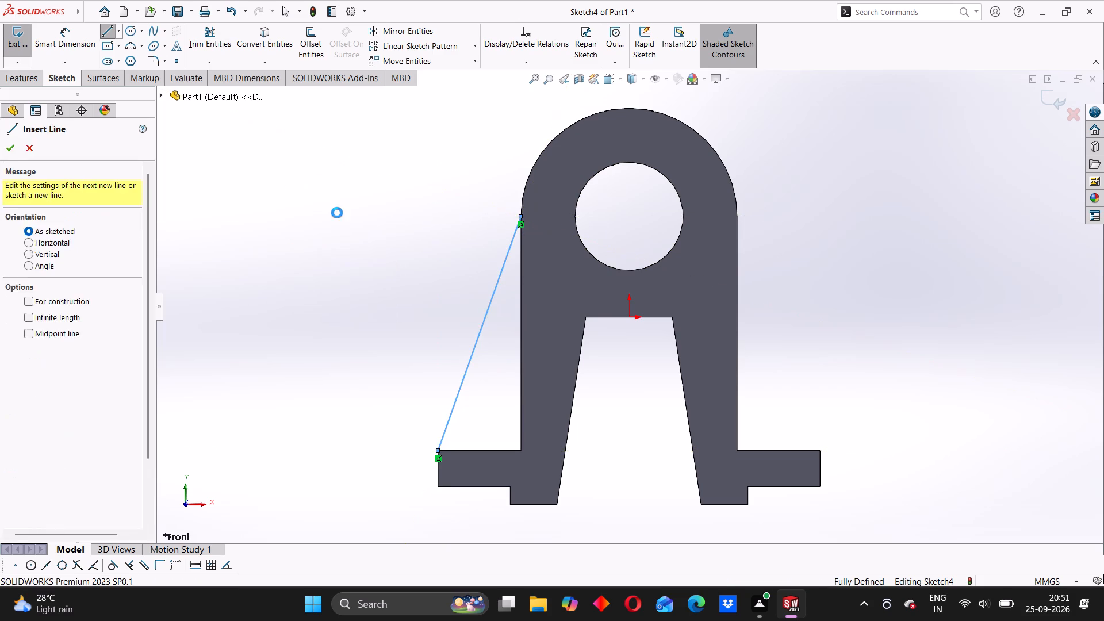
Examine the sloped line's endpoints on the foot and the side face from several angles.
middle_drag(466, 260, 484, 267)
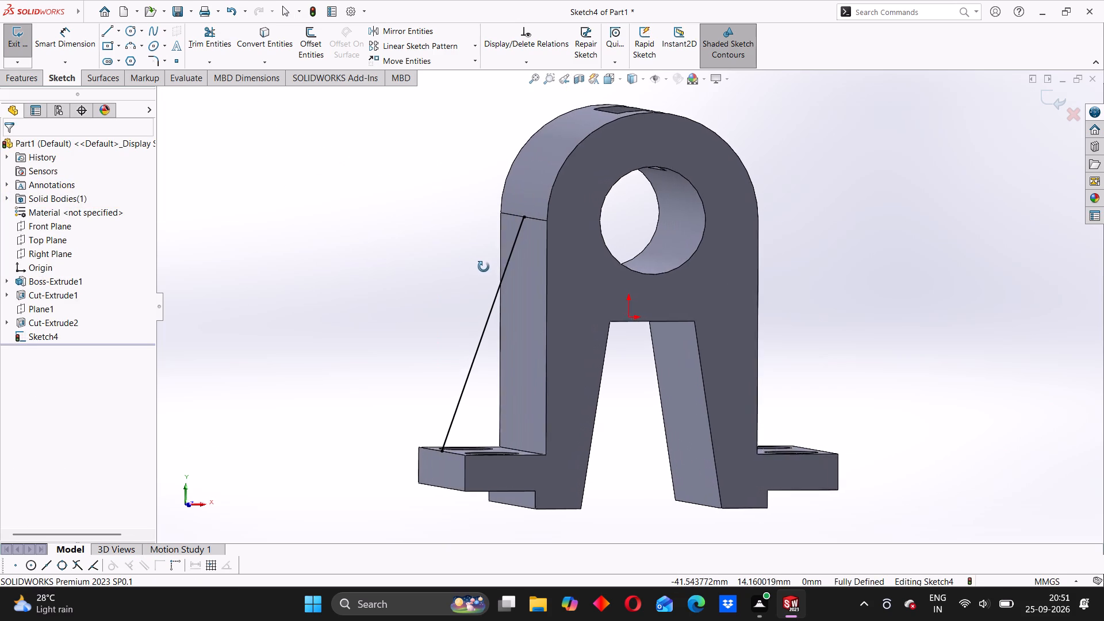
middle_drag(484, 267, 467, 273)
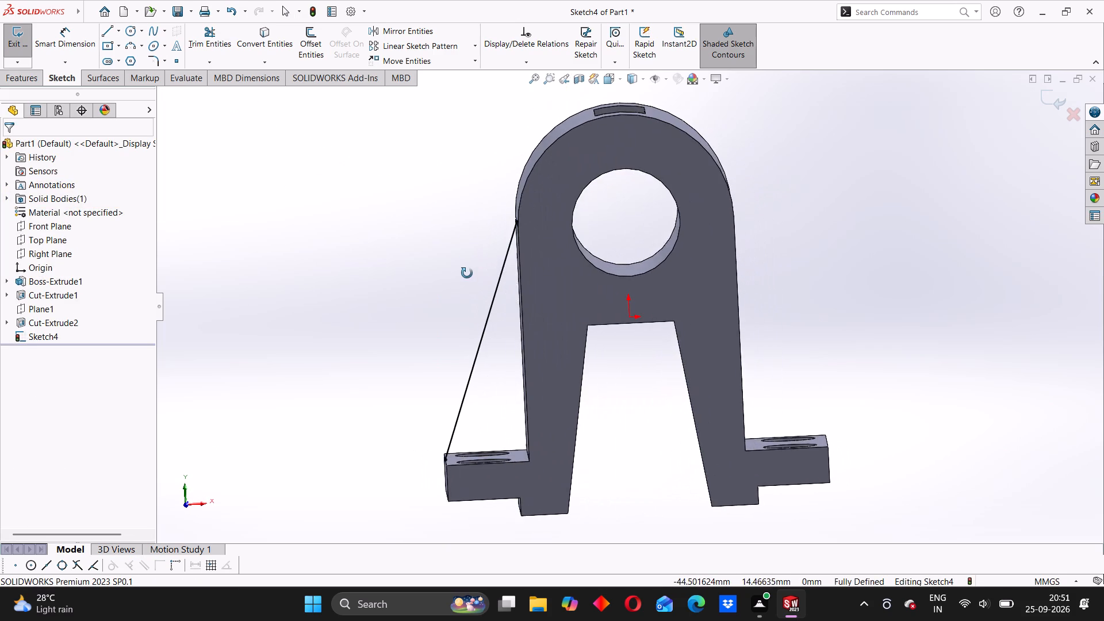
middle_drag(467, 273, 426, 263)
scroll(428, 259, up, 2)
middle_drag(438, 282, 462, 283)
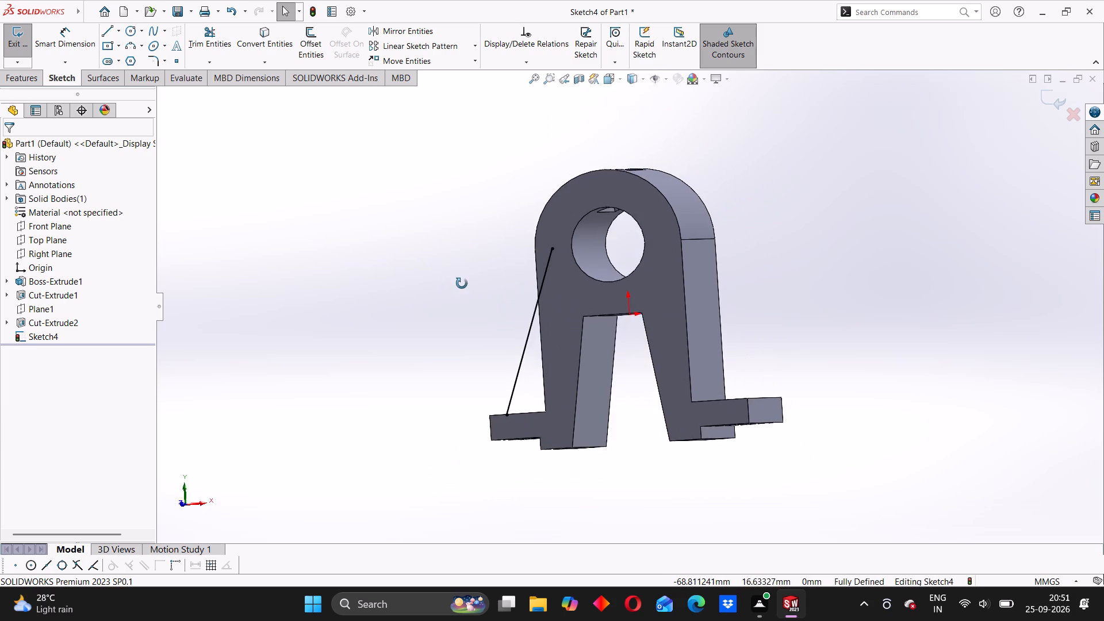
middle_drag(462, 283, 489, 270)
scroll(492, 270, up, 1)
scroll(492, 270, down, 5)
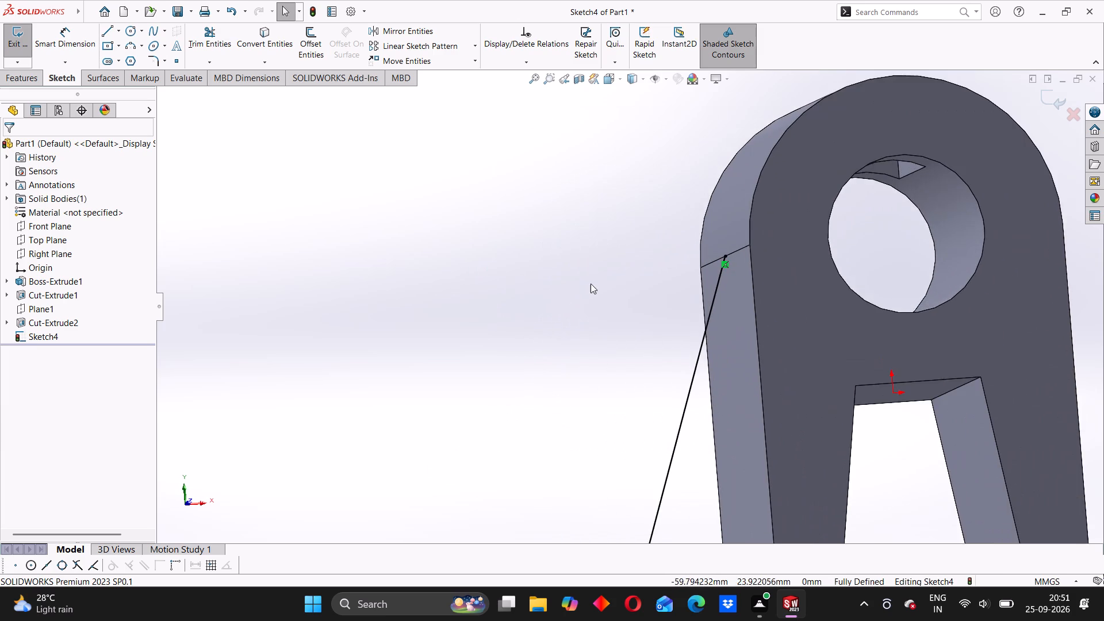
scroll(591, 283, up, 6)
scroll(729, 347, down, 3)
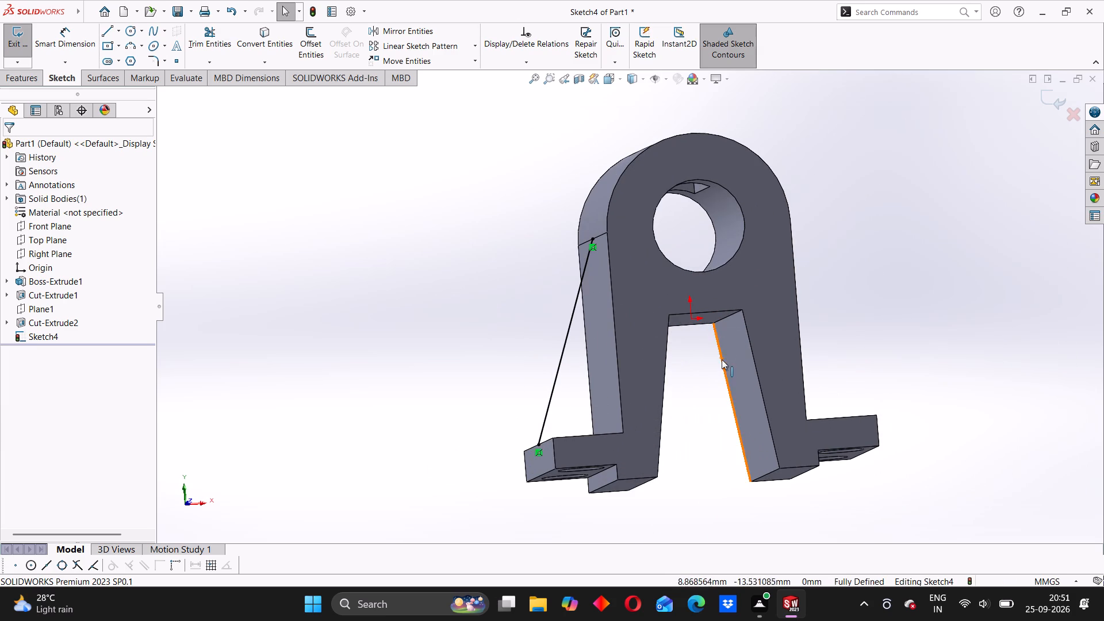
middle_drag(714, 373, 706, 393)
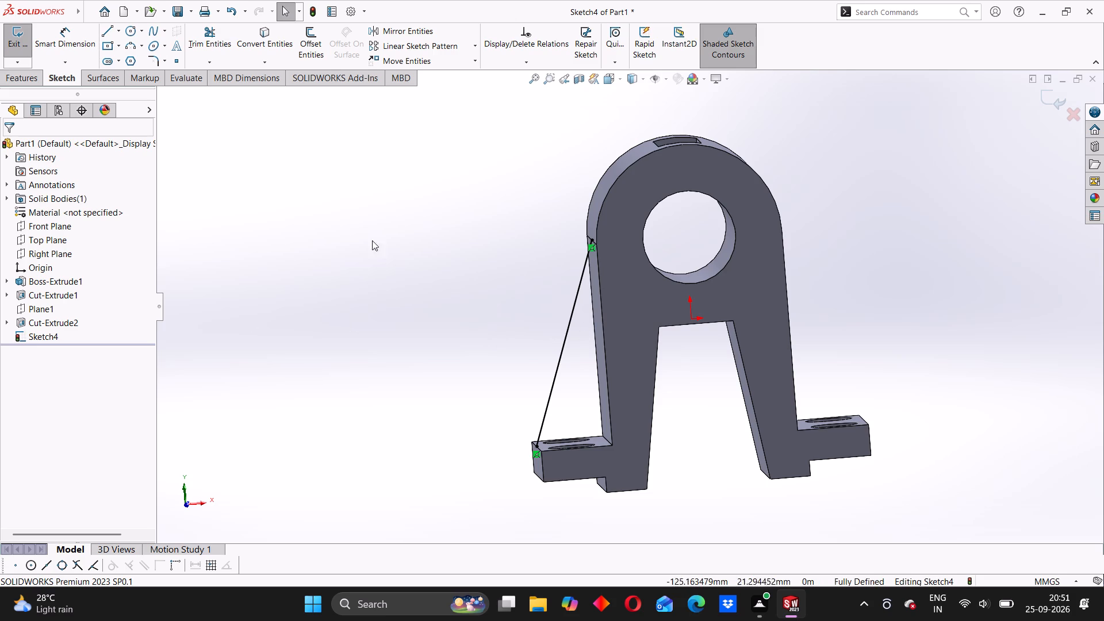
Create a 10 mm thick rib from the sloped line, thickened to both sides and extruded parallel to the sketch toward the bracket.
click(34, 85)
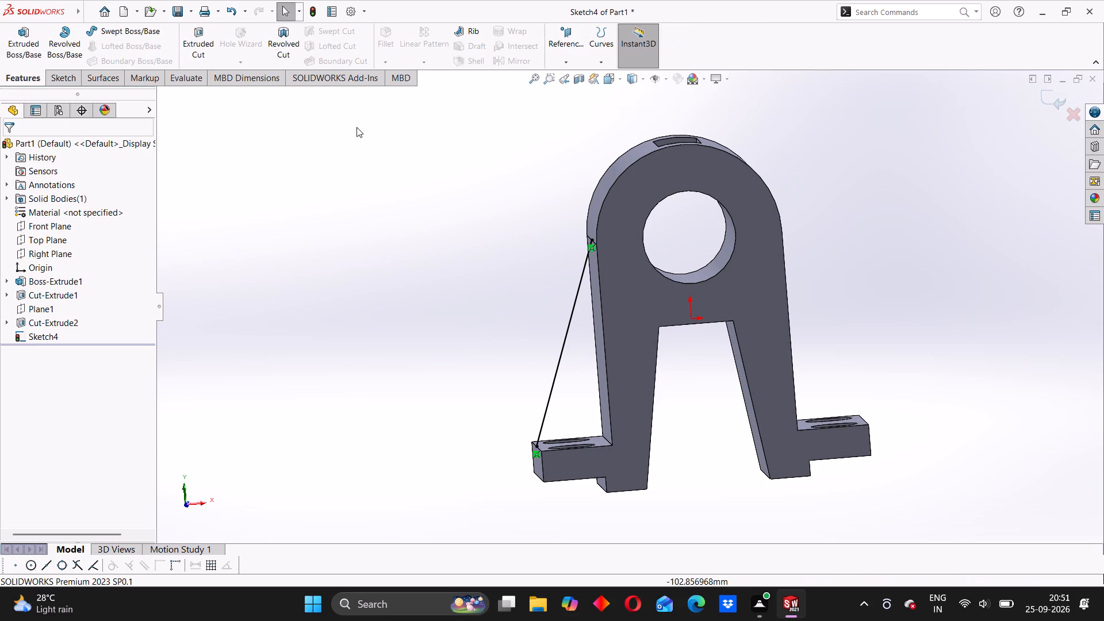
scroll(385, 137, down, 1)
click(473, 35)
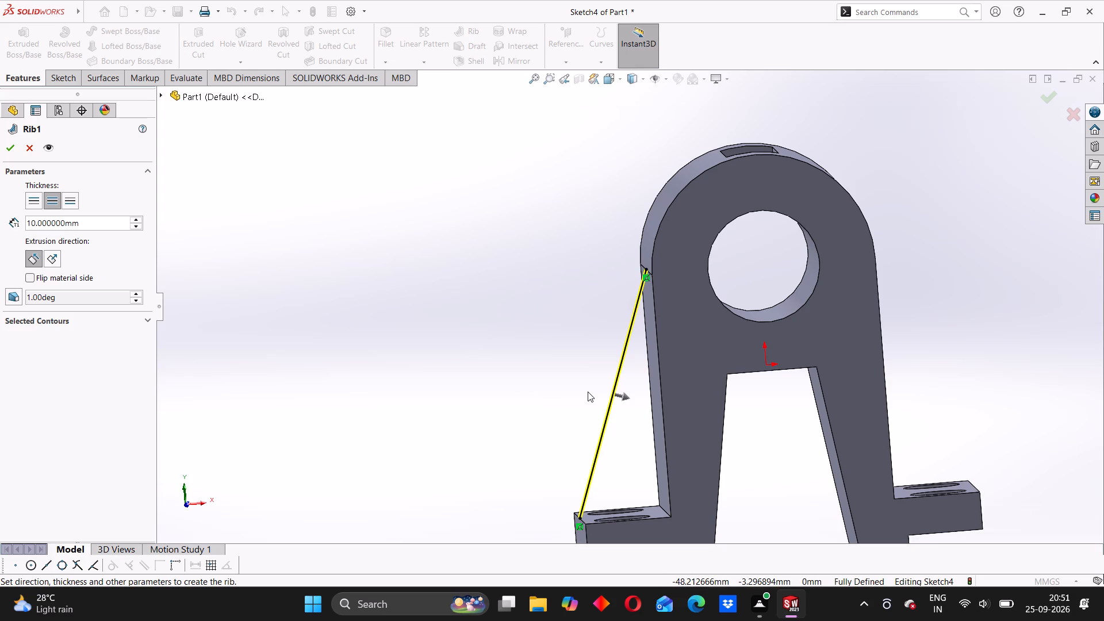
middle_drag(588, 392, 696, 407)
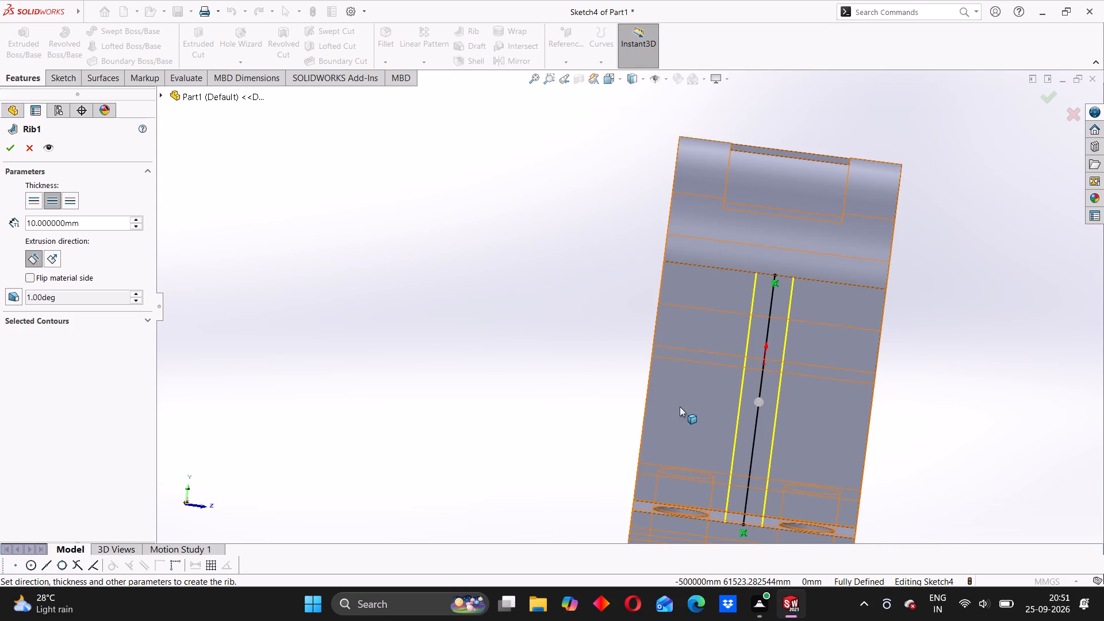
middle_drag(618, 377, 478, 386)
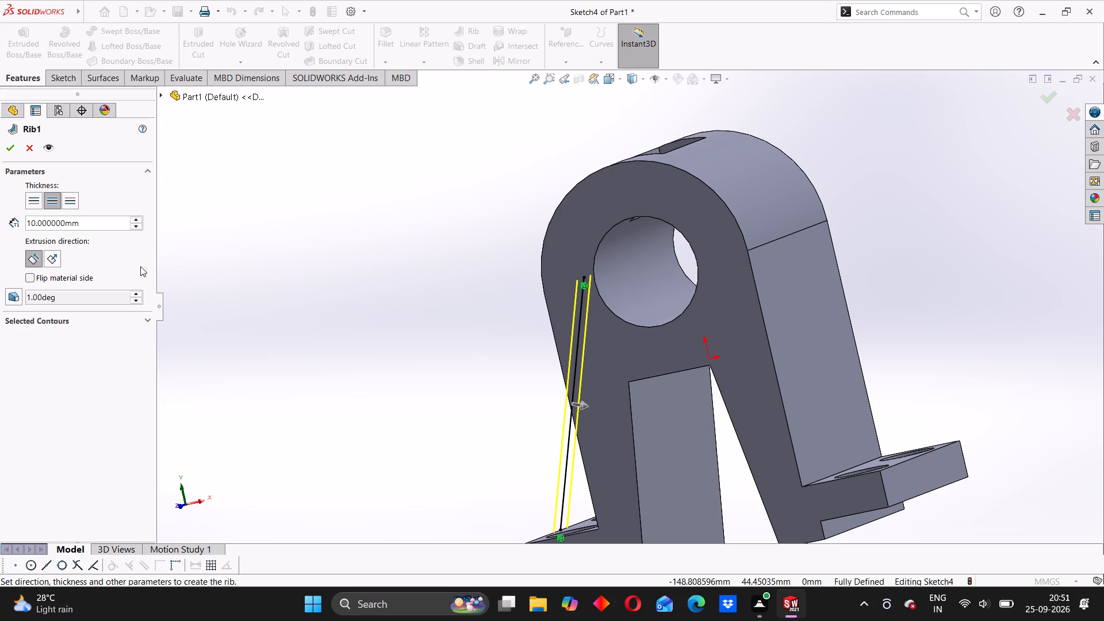
middle_drag(385, 321, 453, 337)
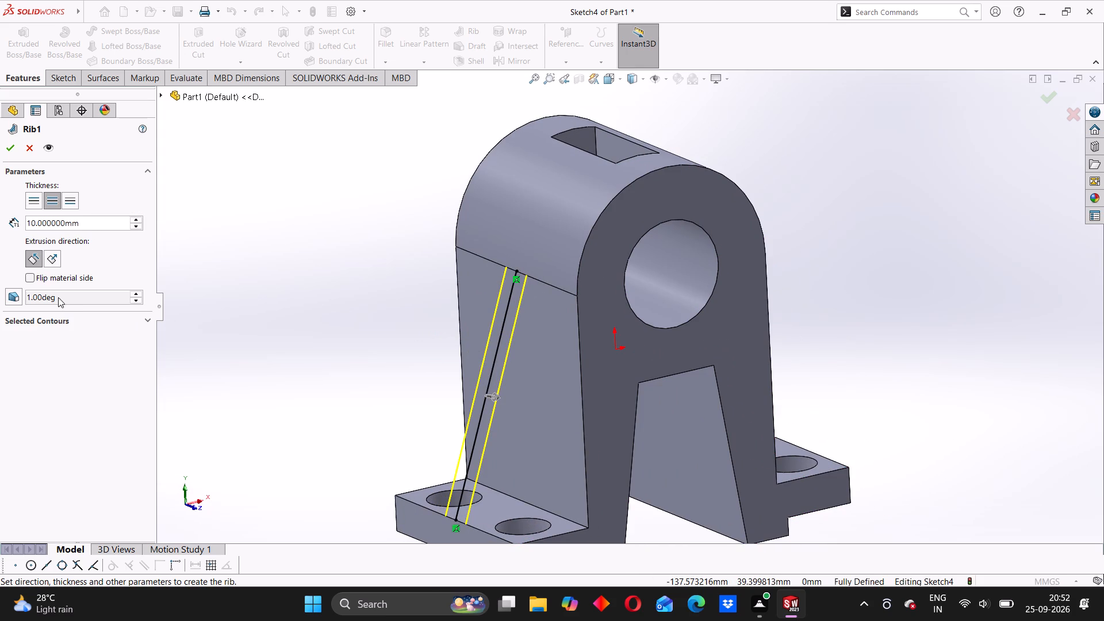
click(5, 153)
click(385, 316)
Examine the rib and the opposite side of the bracket from several angles.
middle_drag(416, 366, 361, 313)
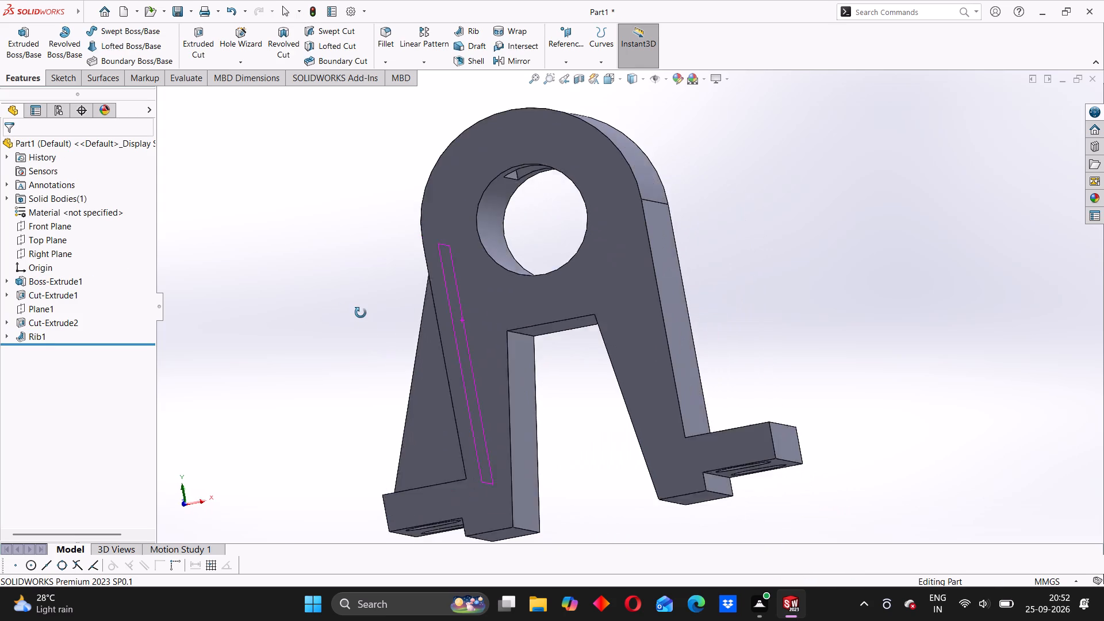
middle_drag(361, 313, 405, 315)
scroll(405, 315, up, 3)
middle_drag(407, 328, 552, 375)
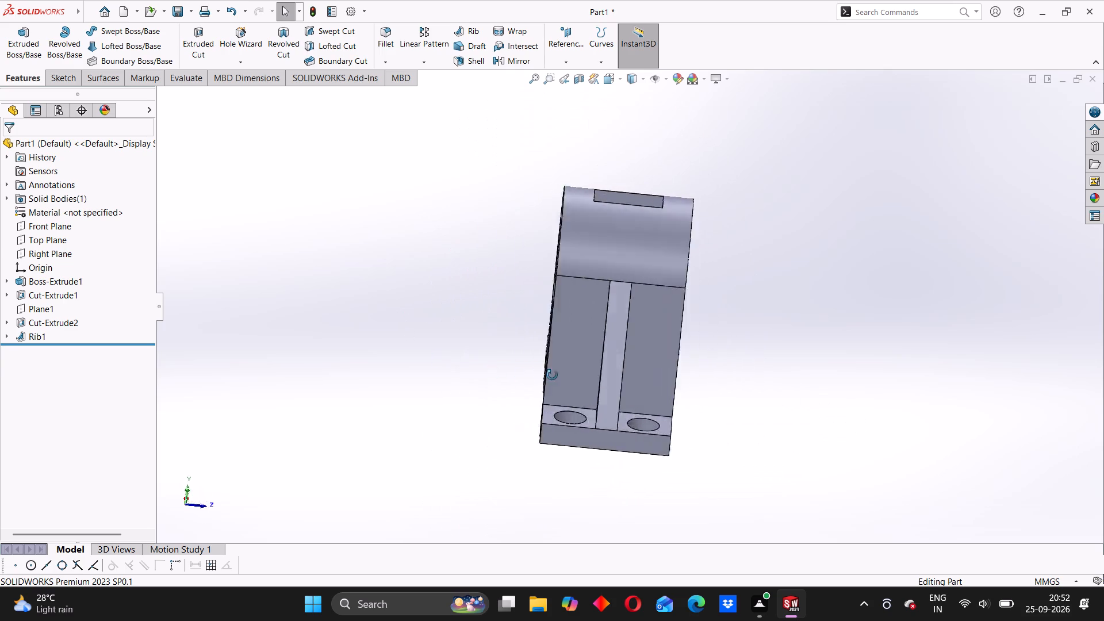
middle_drag(552, 375, 548, 432)
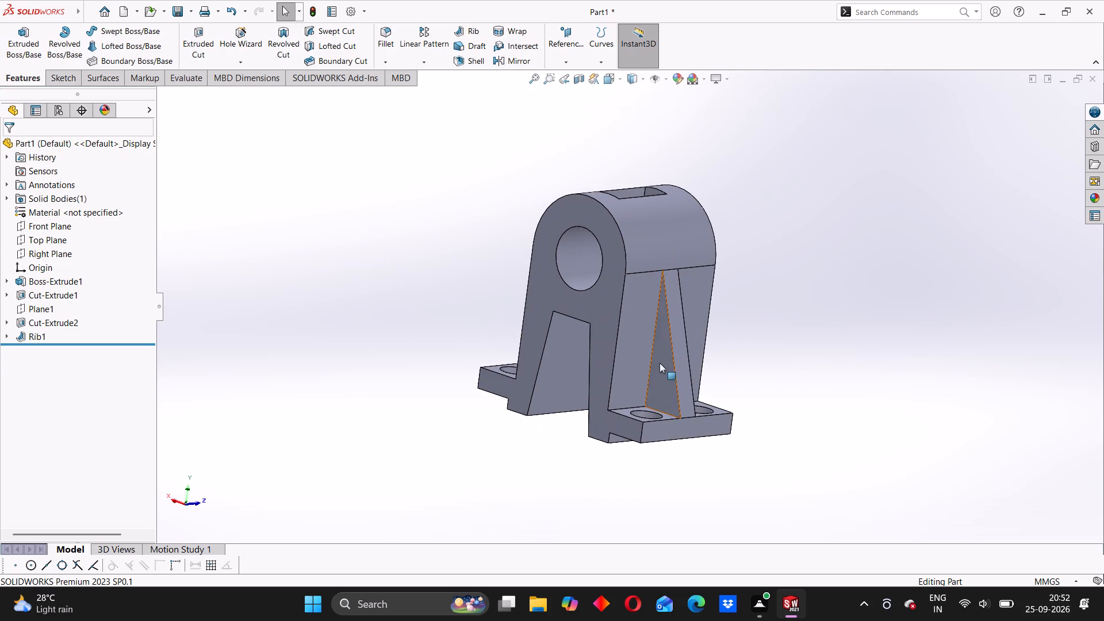
scroll(661, 356, down, 2)
scroll(822, 315, up, 2)
middle_drag(822, 315, 518, 384)
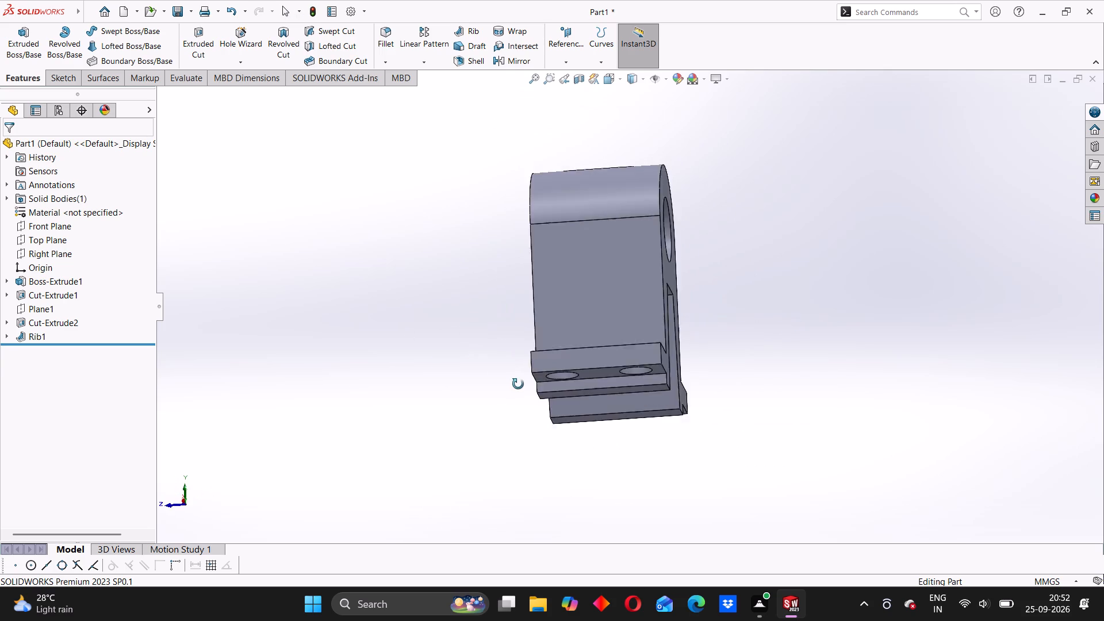
middle_drag(518, 384, 684, 391)
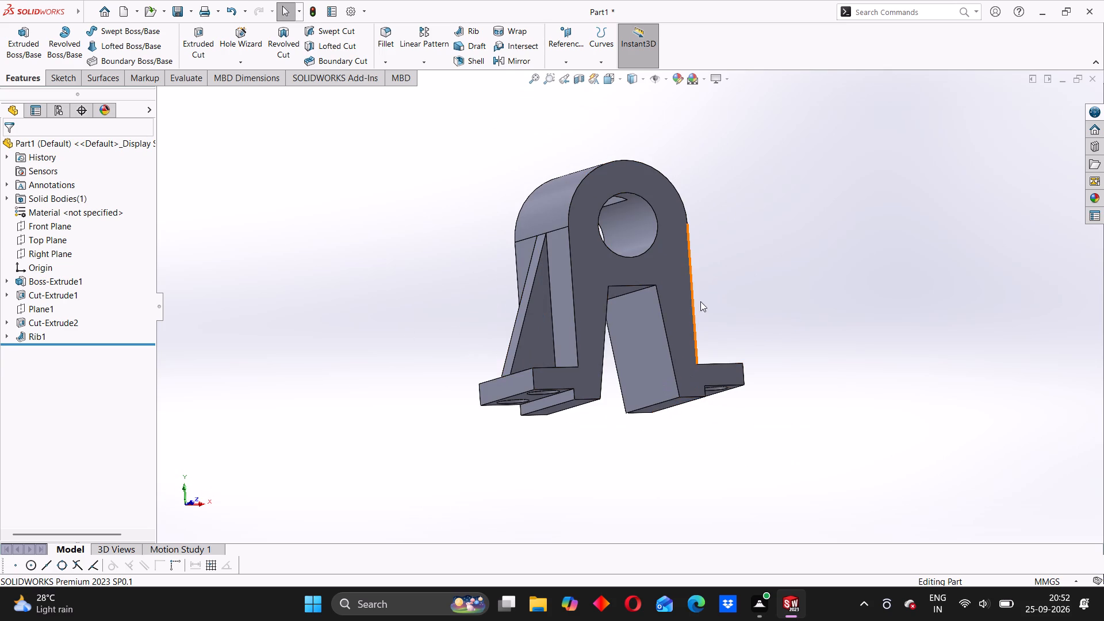
scroll(591, 287, down, 5)
middle_drag(725, 257, 704, 286)
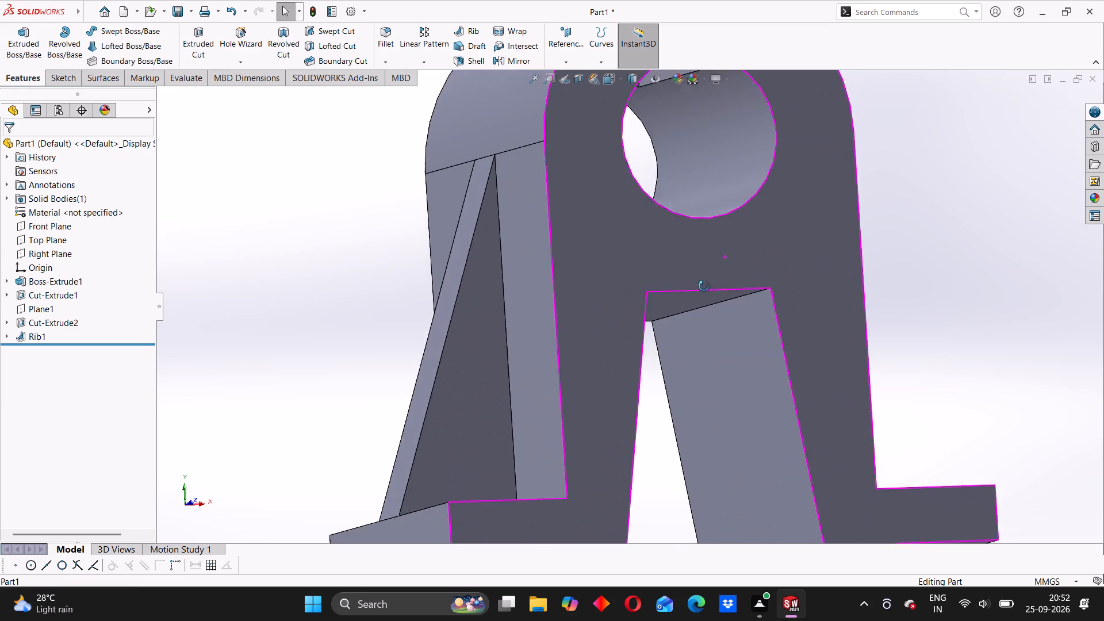
middle_drag(704, 286, 694, 296)
scroll(692, 290, up, 6)
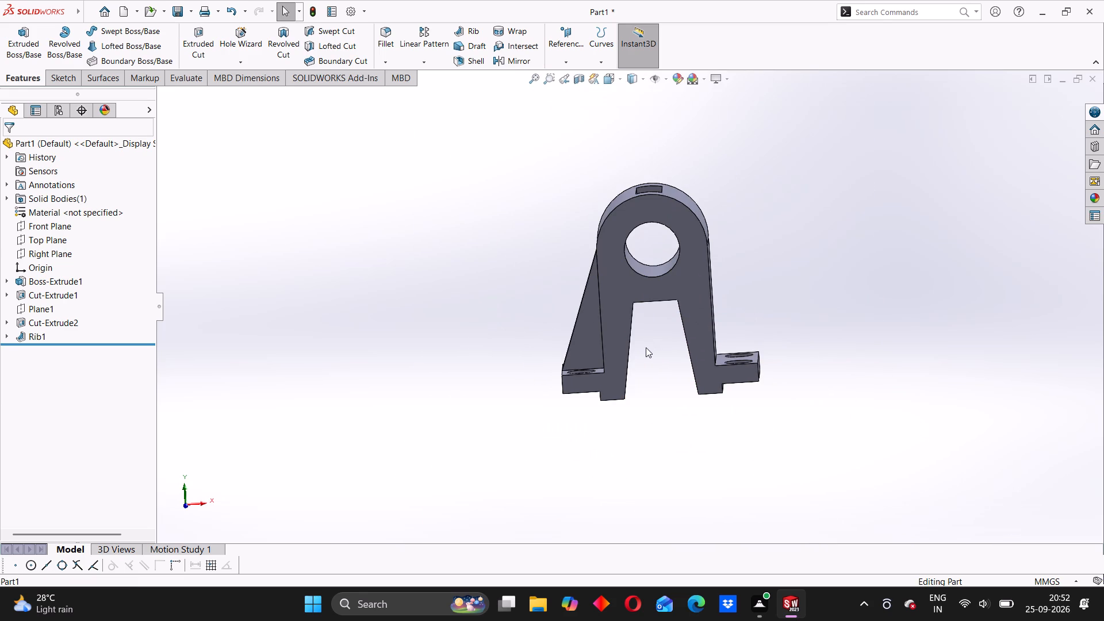
Examine the finished side rib and the bare opposite side of the bracket from several angles.
middle_drag(646, 348, 799, 377)
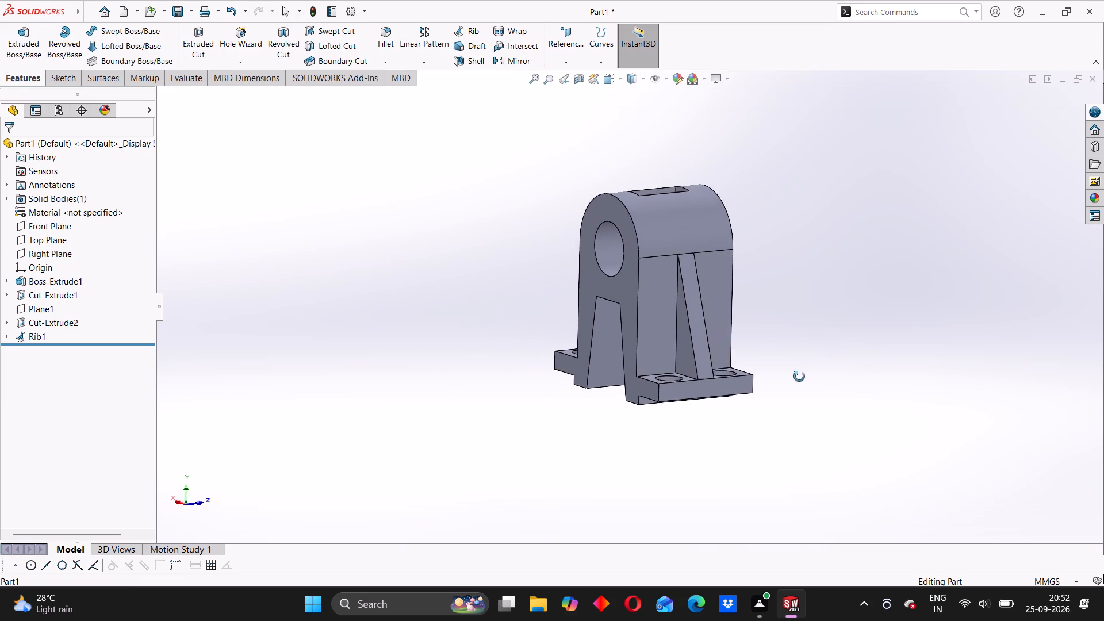
middle_drag(799, 377, 616, 448)
scroll(630, 346, down, 1)
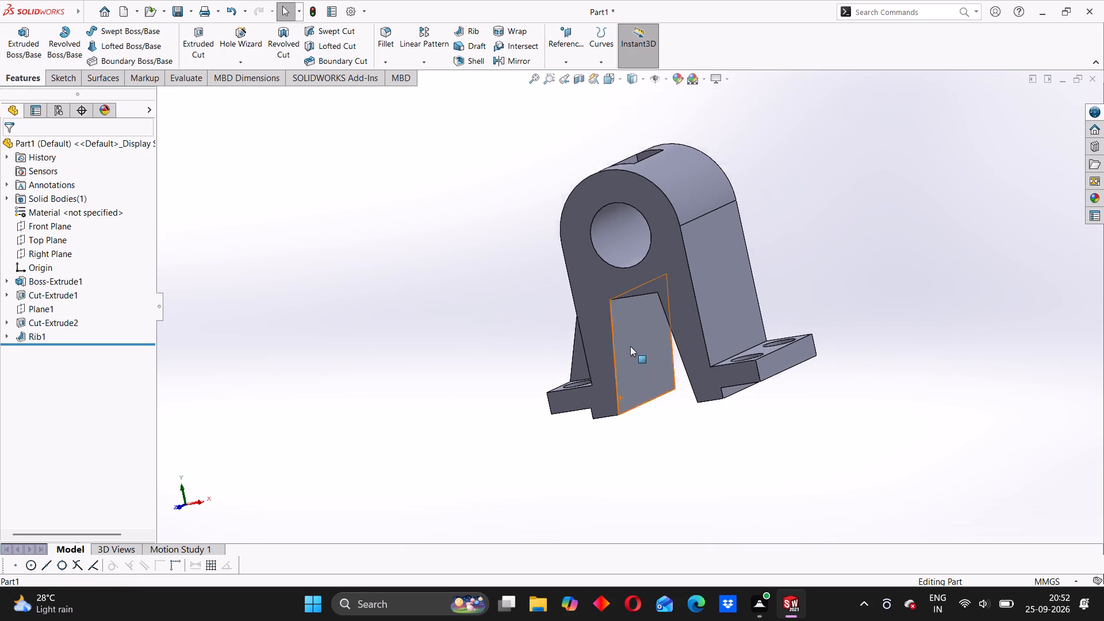
scroll(630, 346, down, 1)
middle_drag(642, 346, 677, 322)
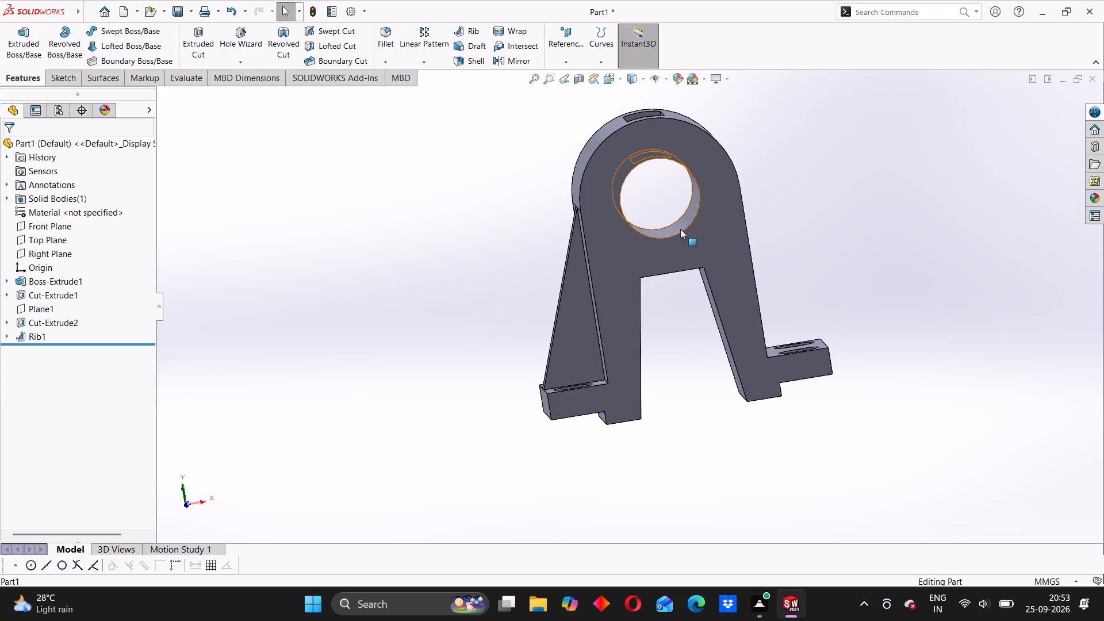
scroll(650, 231, down, 2)
scroll(650, 231, up, 4)
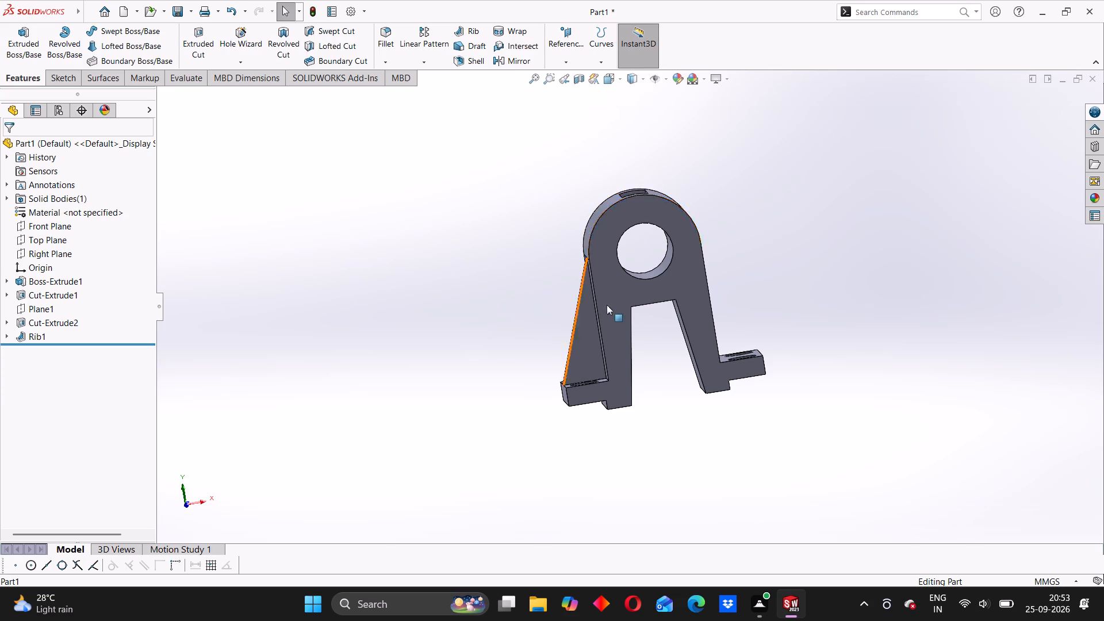
scroll(591, 287, down, 3)
scroll(591, 286, up, 3)
middle_drag(578, 291, 688, 314)
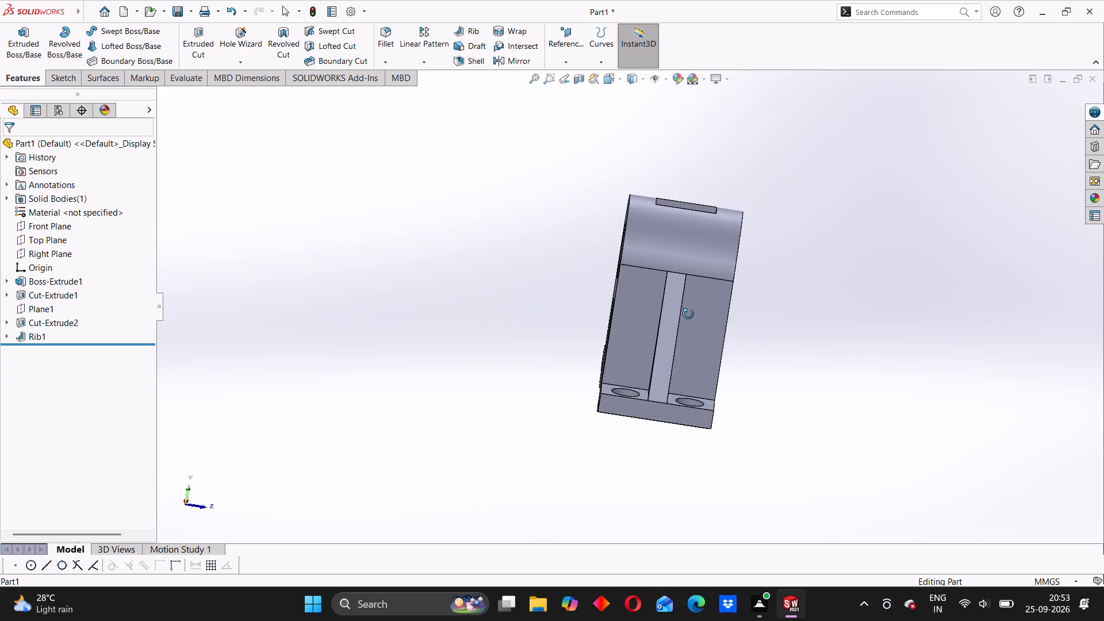
middle_drag(688, 314, 574, 319)
scroll(574, 319, up, 1)
scroll(673, 277, down, 2)
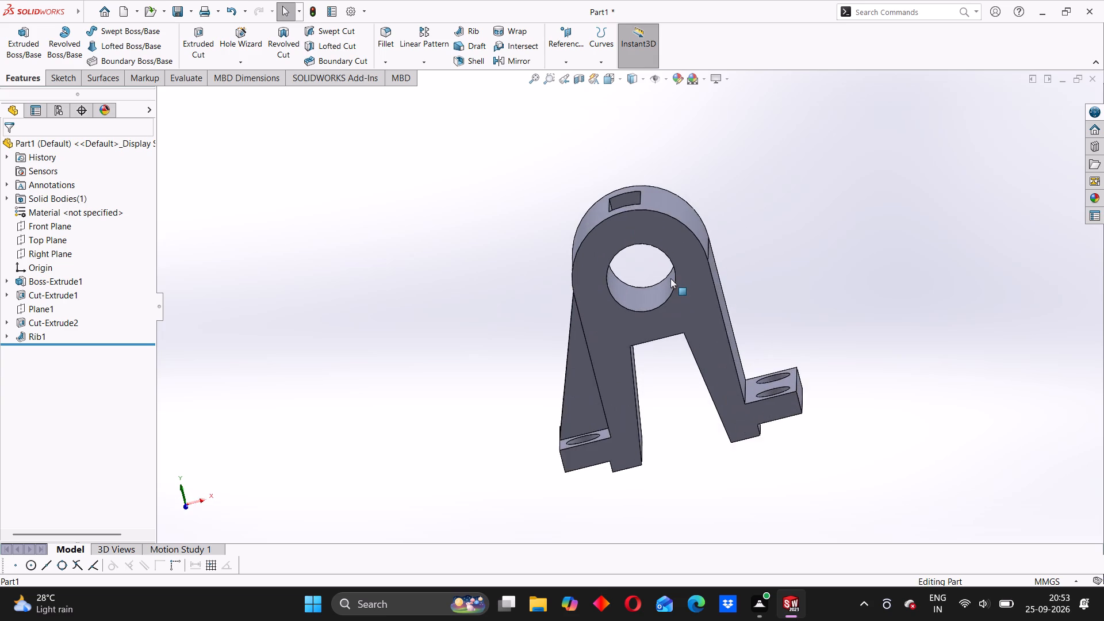
scroll(670, 278, down, 2)
scroll(670, 278, up, 3)
middle_drag(756, 273, 738, 278)
scroll(756, 273, up, 1)
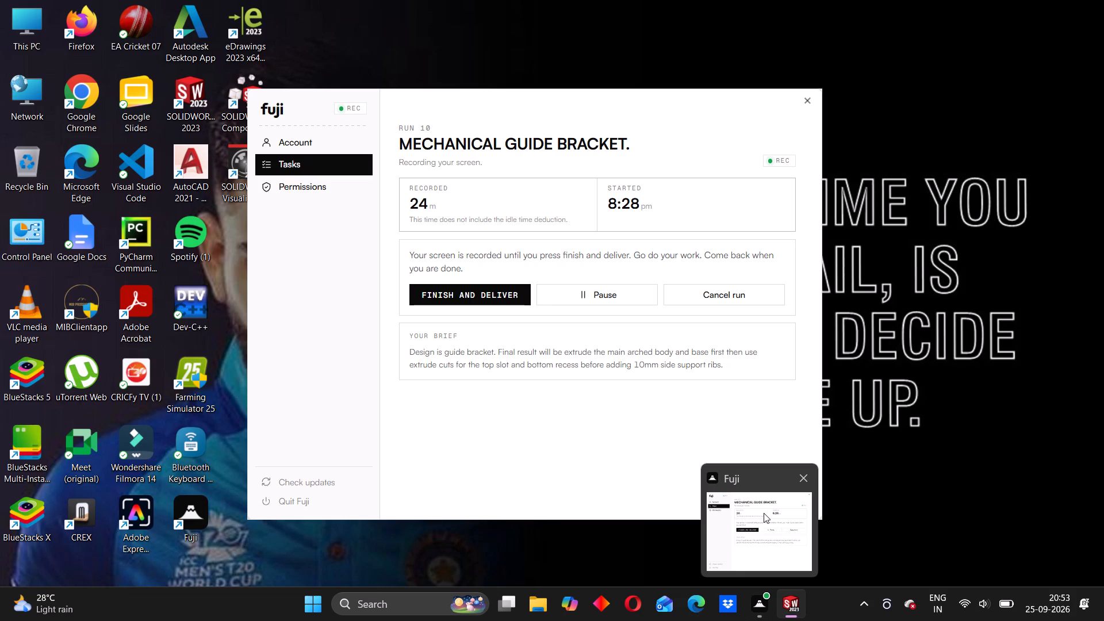
scroll(630, 275, down, 2)
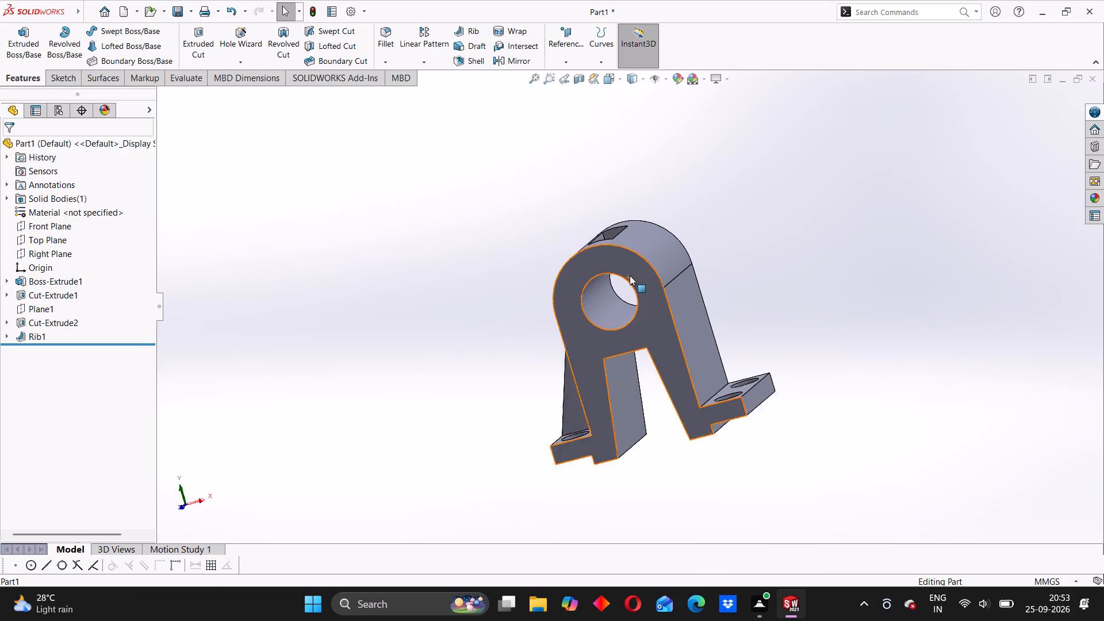
scroll(630, 275, up, 2)
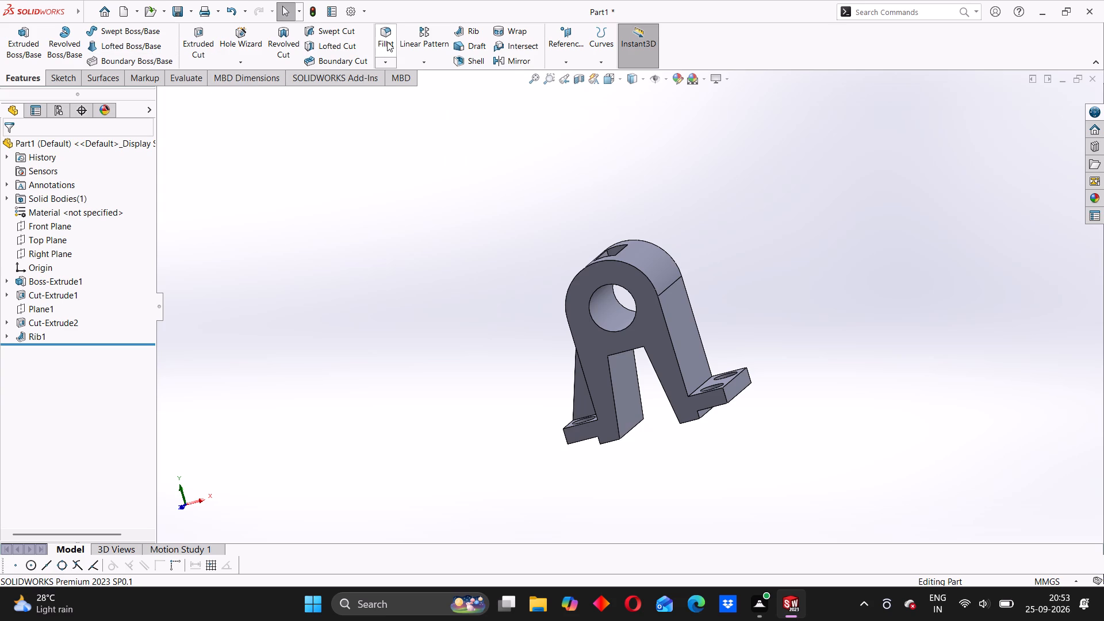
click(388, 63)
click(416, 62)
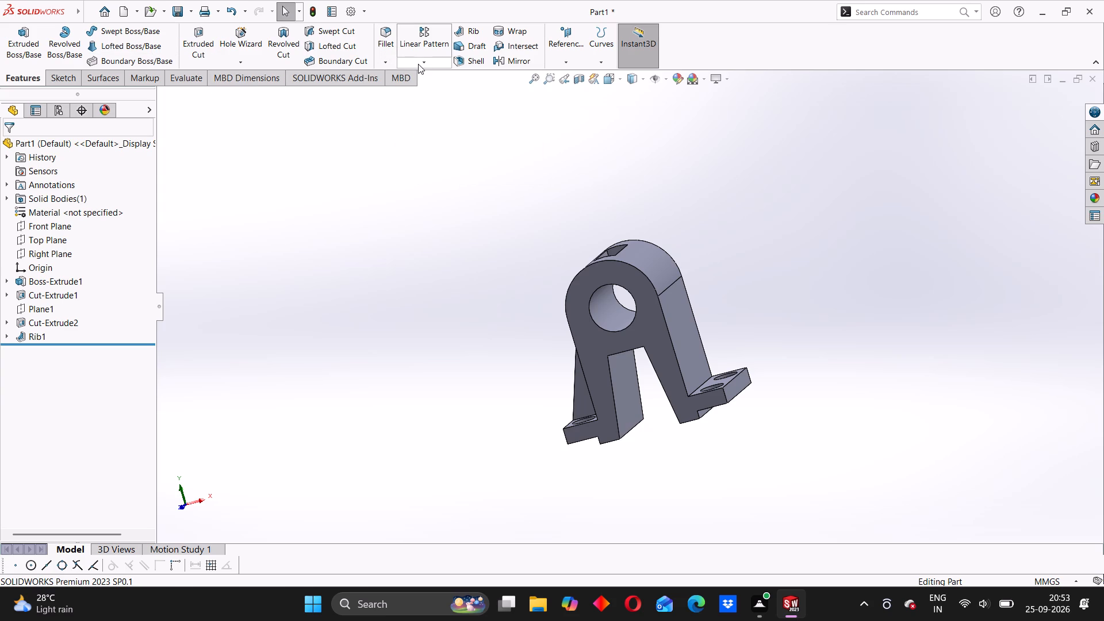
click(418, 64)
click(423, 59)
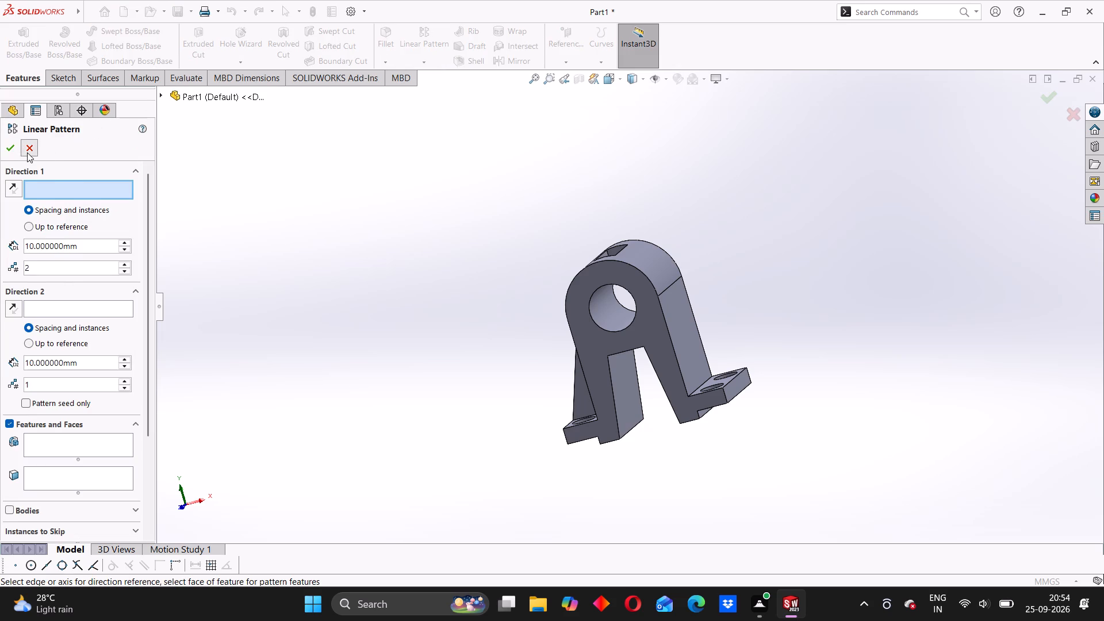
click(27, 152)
Mirror the Rib1 feature about the Right Plane onto the opposite side of the bracket.
click(427, 67)
click(435, 106)
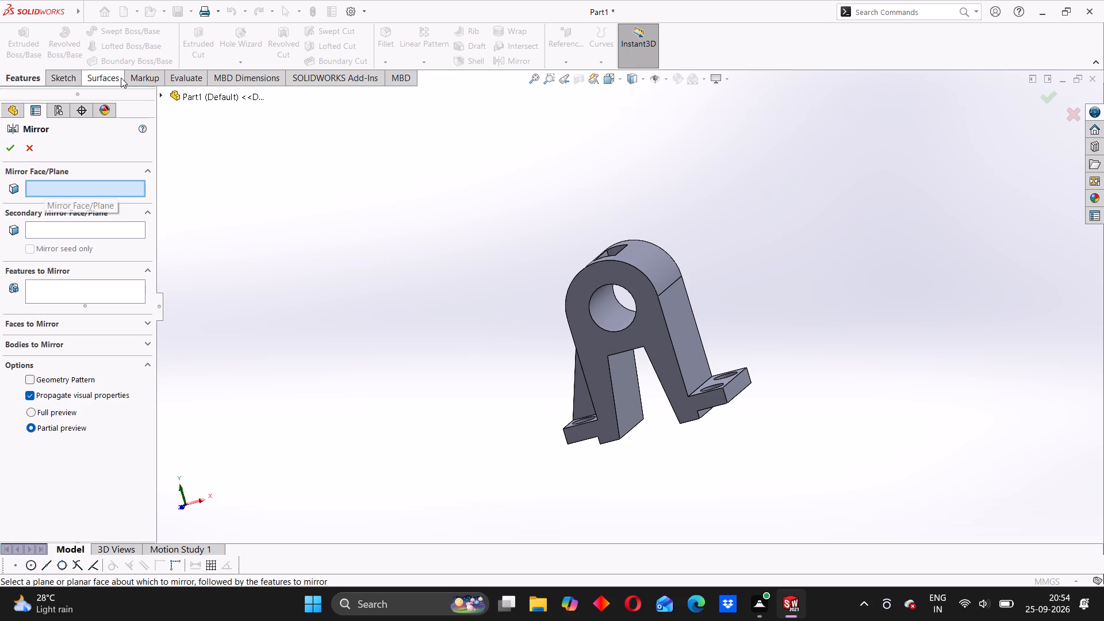
click(161, 98)
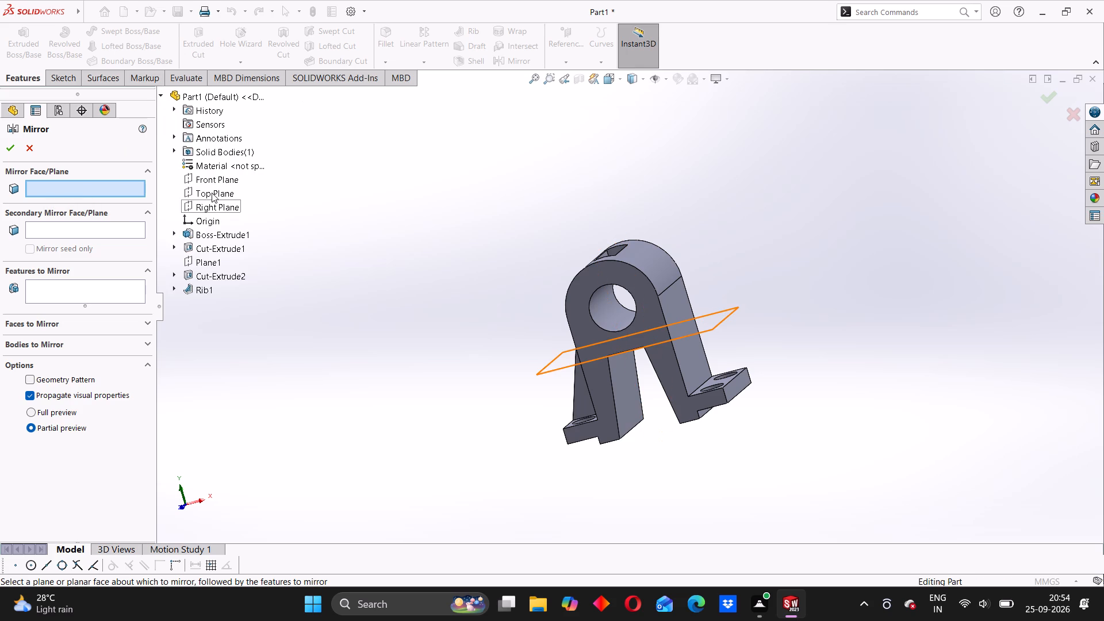
click(212, 204)
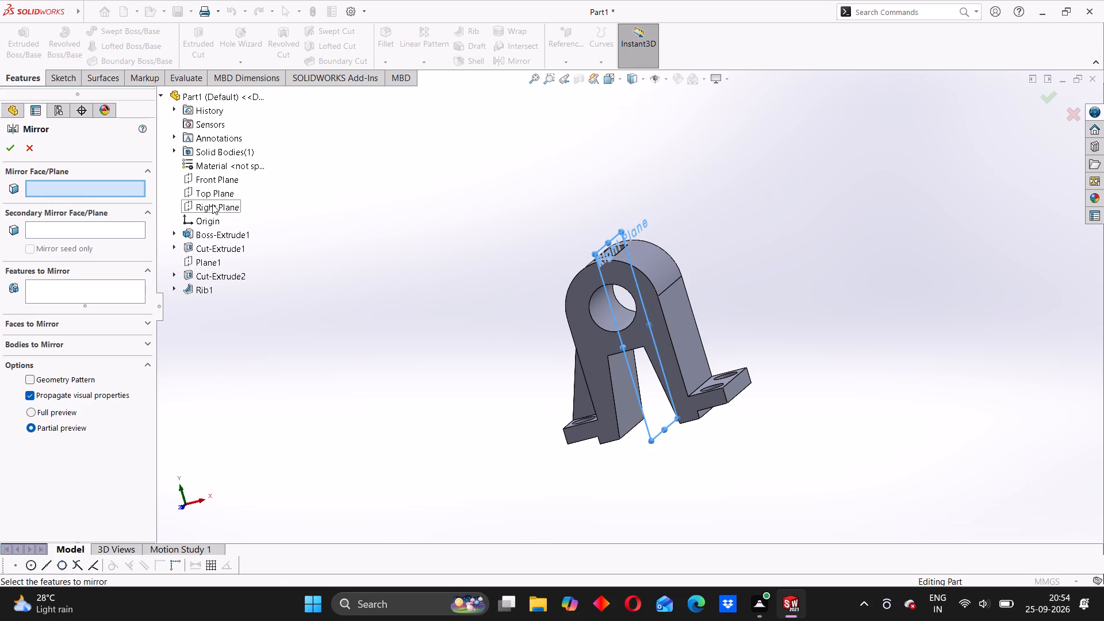
click(73, 285)
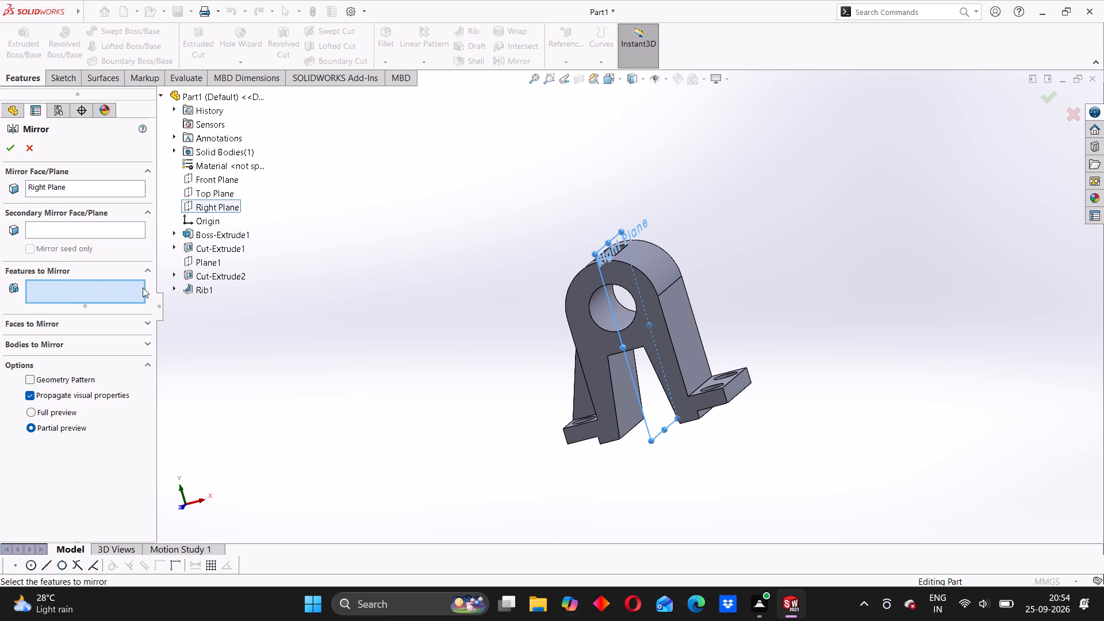
click(198, 290)
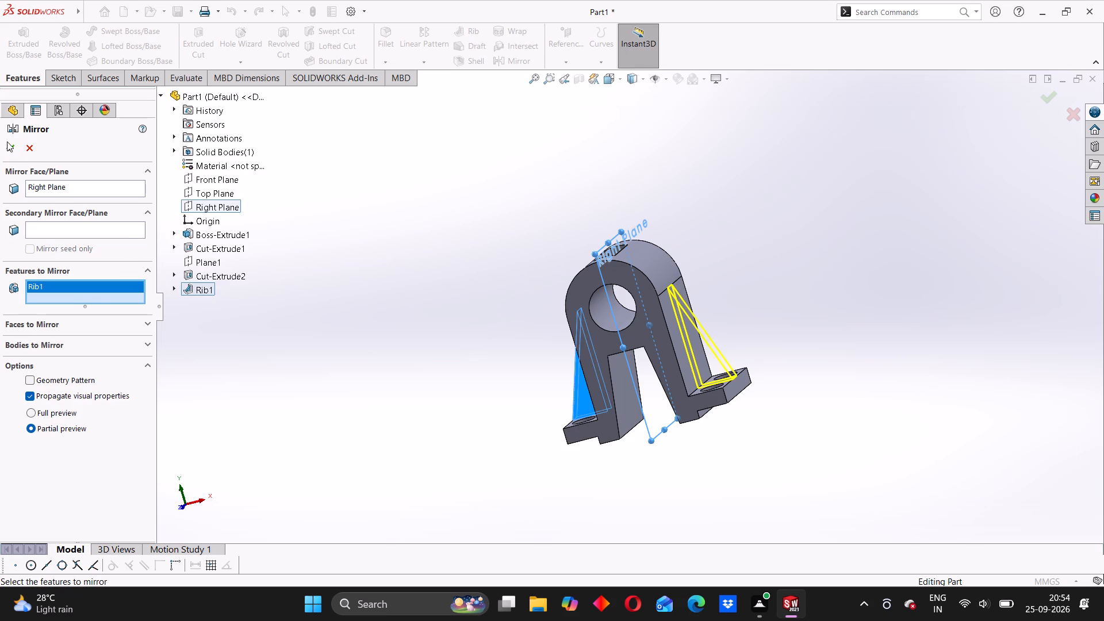
click(7, 141)
Examine both side ribs, the feet, the bore and the top slot of the bracket from several angles.
scroll(578, 289, up, 2)
drag(491, 299, 501, 301)
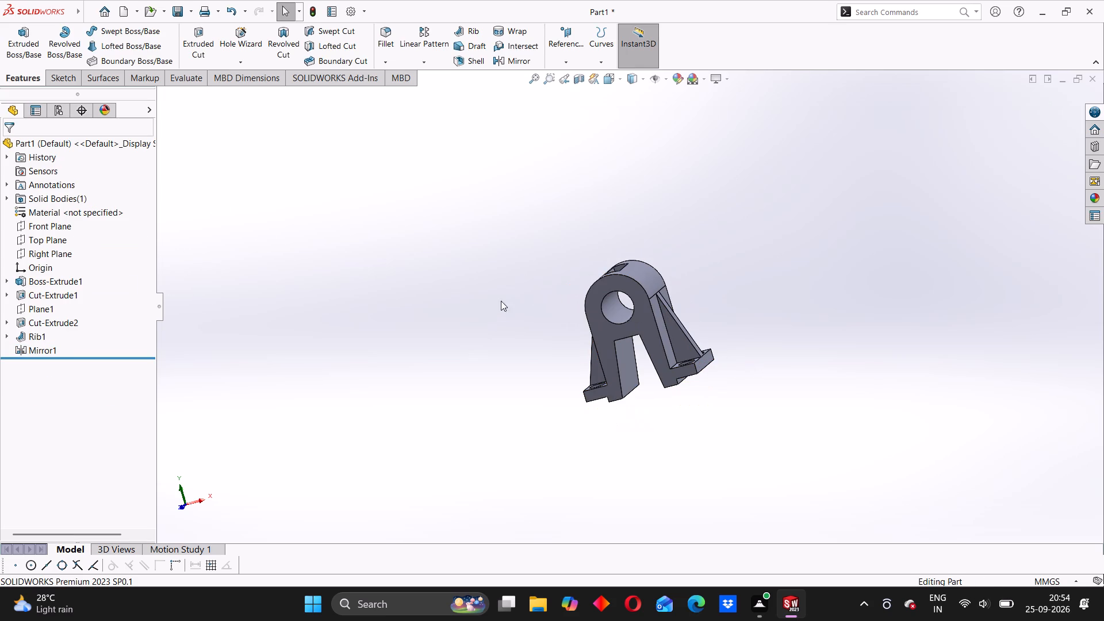
drag(501, 301, 542, 304)
middle_drag(536, 292, 611, 281)
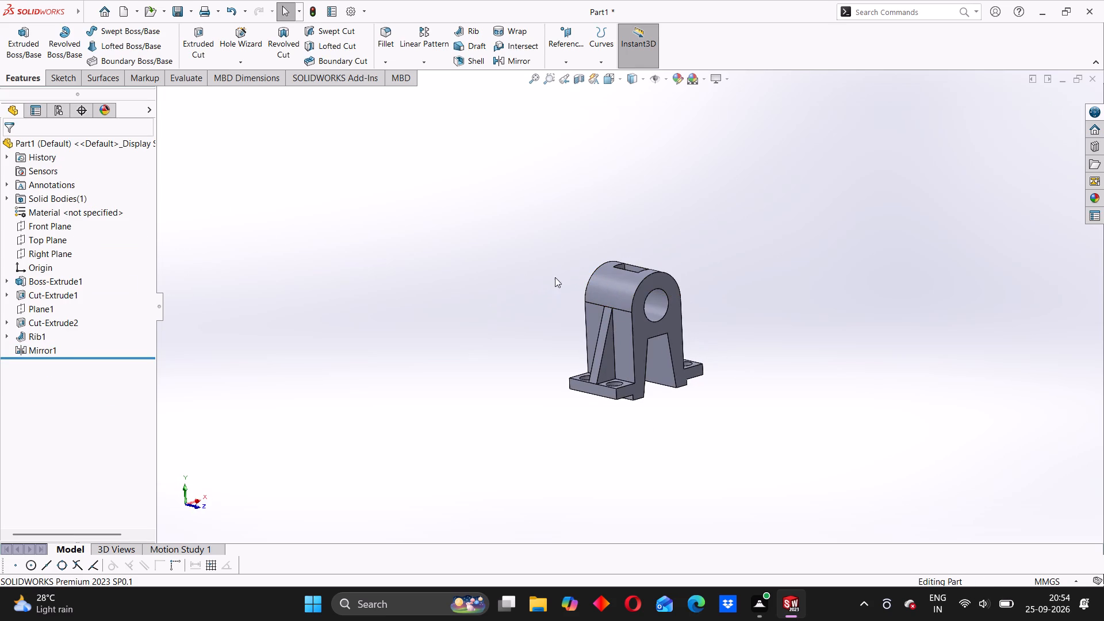
click(547, 274)
scroll(642, 327, down, 7)
scroll(644, 323, up, 3)
middle_drag(722, 306, 693, 312)
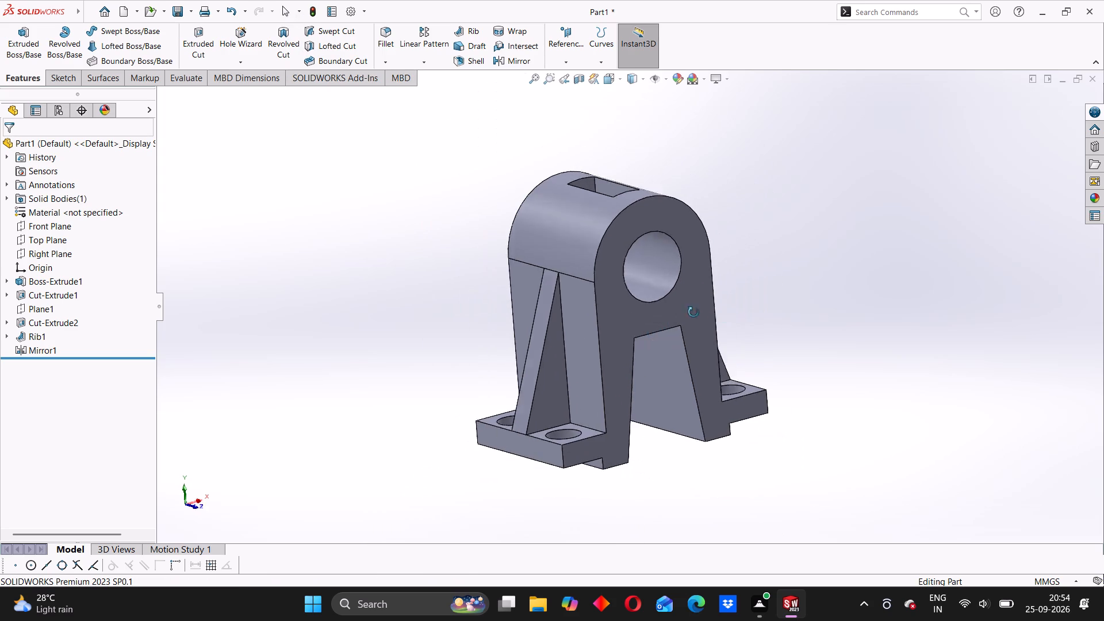
middle_drag(693, 312, 779, 332)
middle_drag(773, 328, 447, 347)
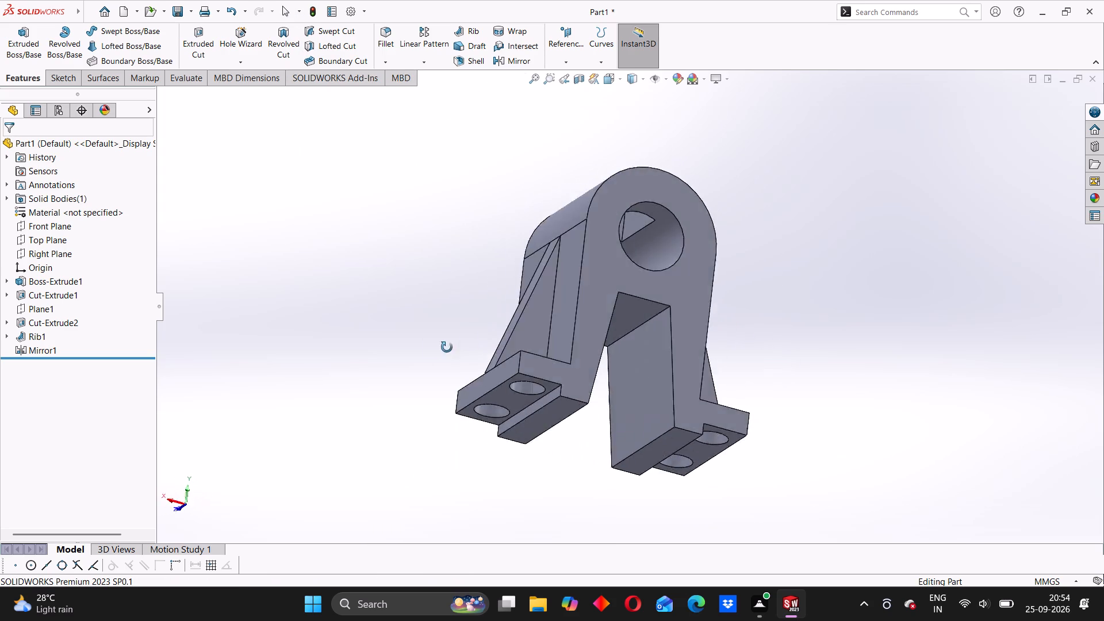
middle_drag(447, 347, 705, 417)
scroll(641, 312, down, 2)
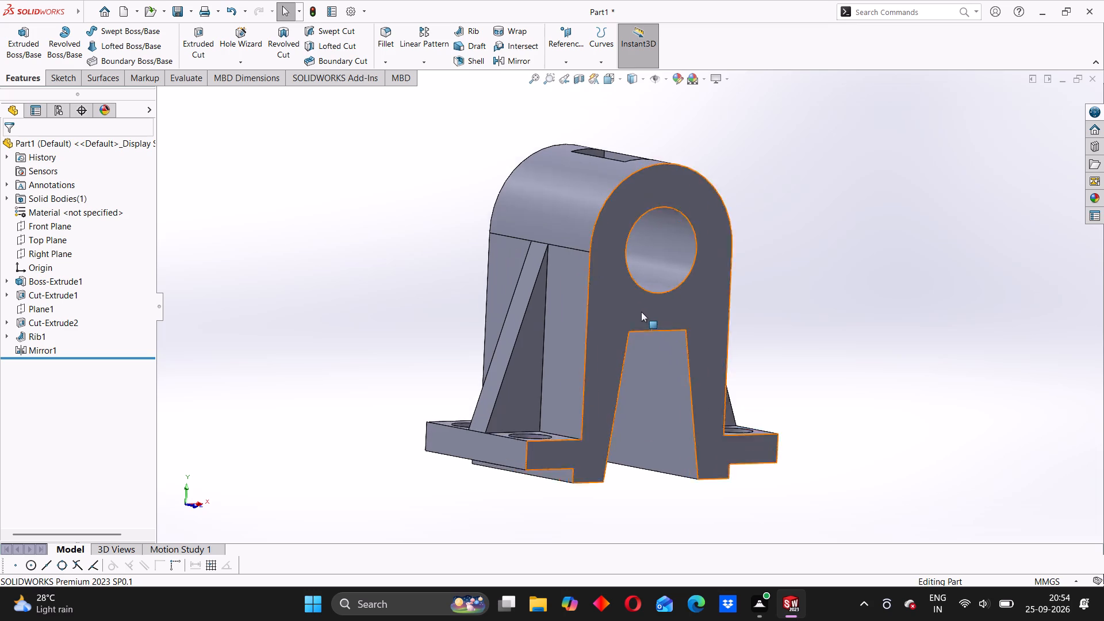
scroll(641, 312, down, 1)
scroll(644, 311, up, 2)
middle_drag(733, 325, 691, 326)
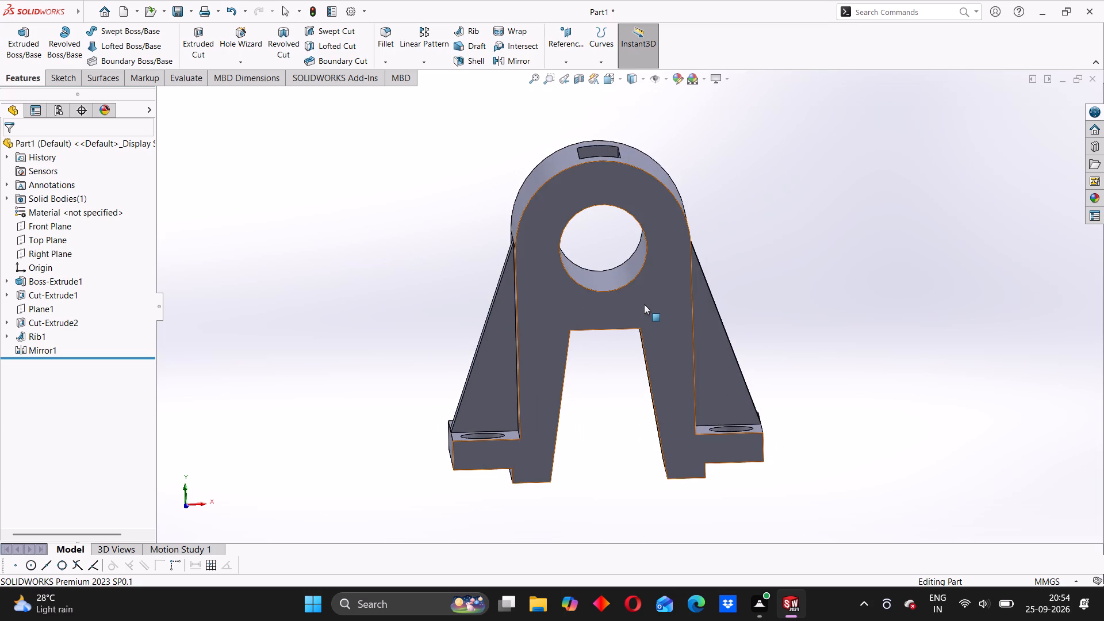
scroll(644, 304, down, 1)
scroll(643, 304, up, 2)
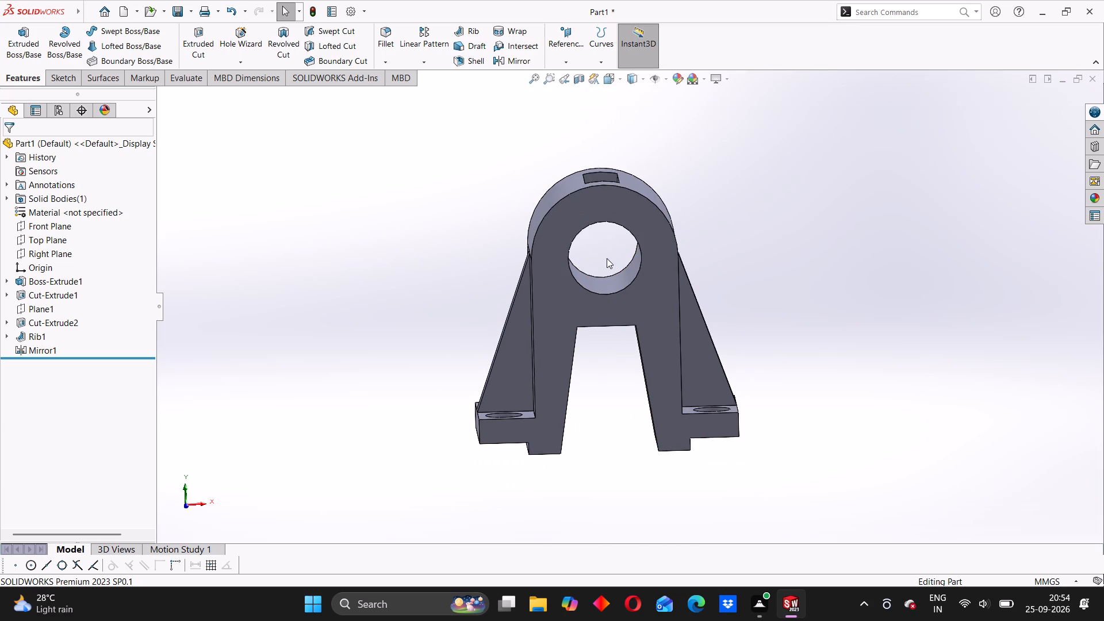
scroll(607, 258, up, 3)
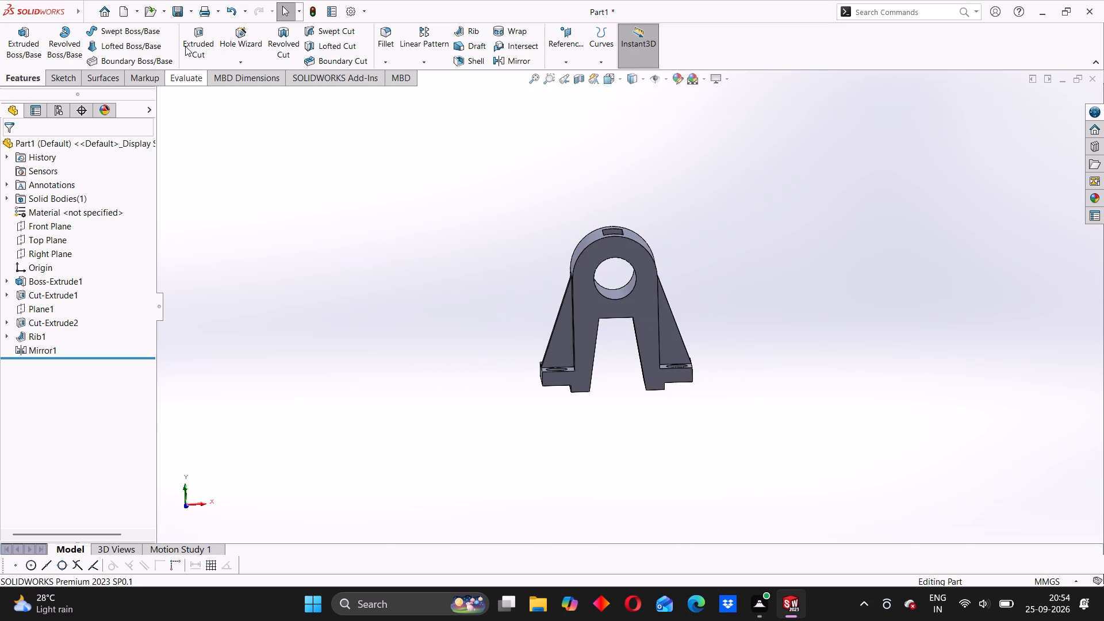
Save the bracket in the Downloads folder as a SOLIDWORKS part named PART.
click(189, 11)
click(196, 29)
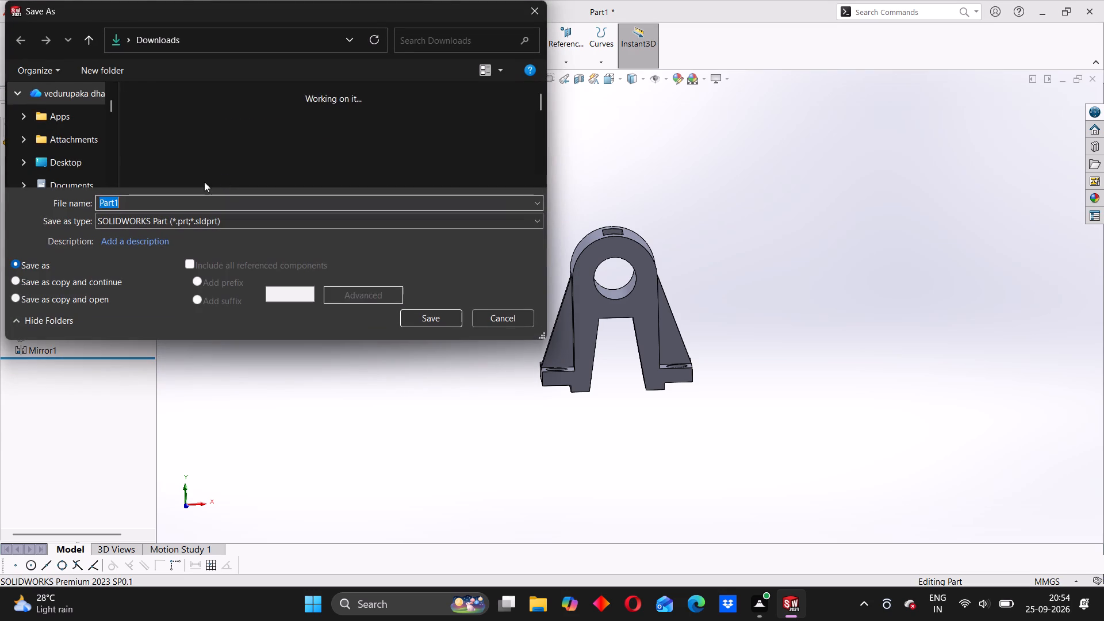
scroll(85, 145, down, 2)
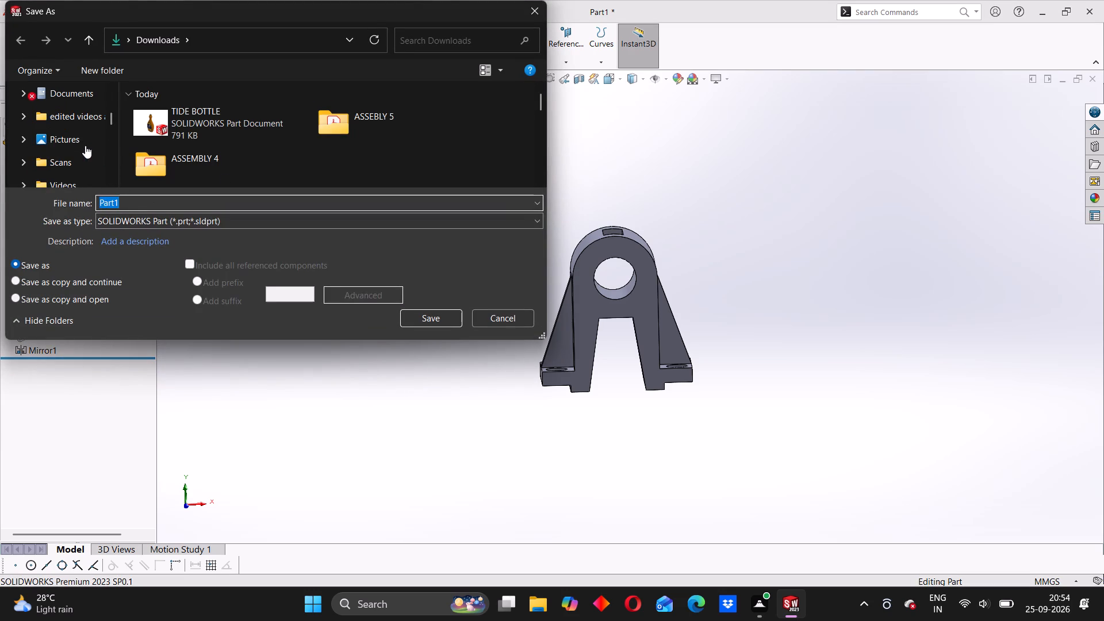
scroll(86, 140, down, 2)
click(82, 139)
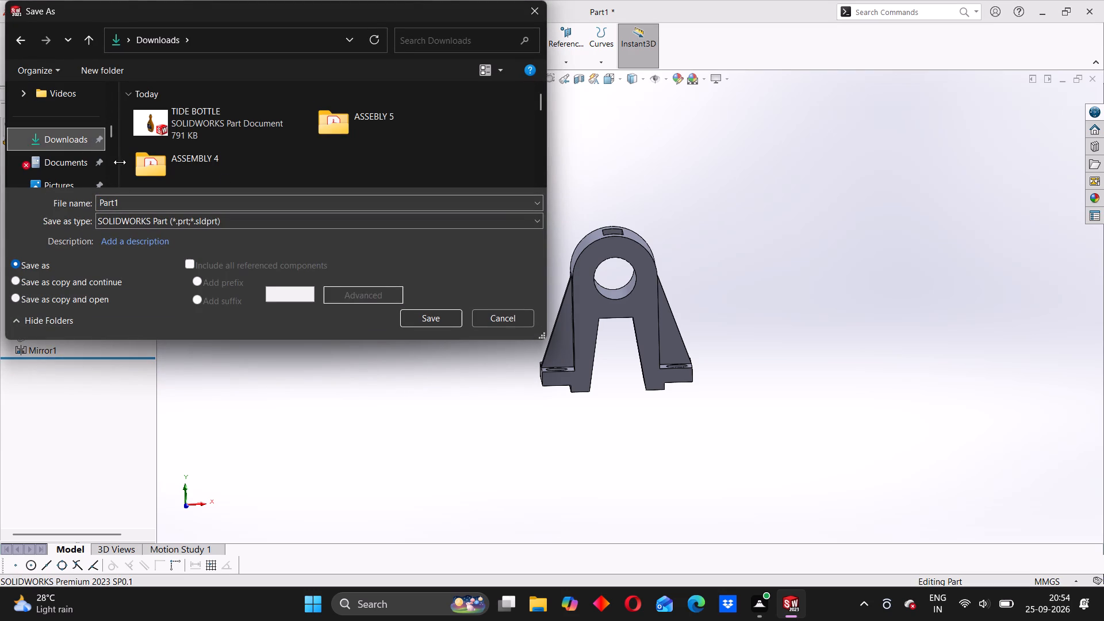
double_click(84, 137)
drag(135, 195, 97, 196)
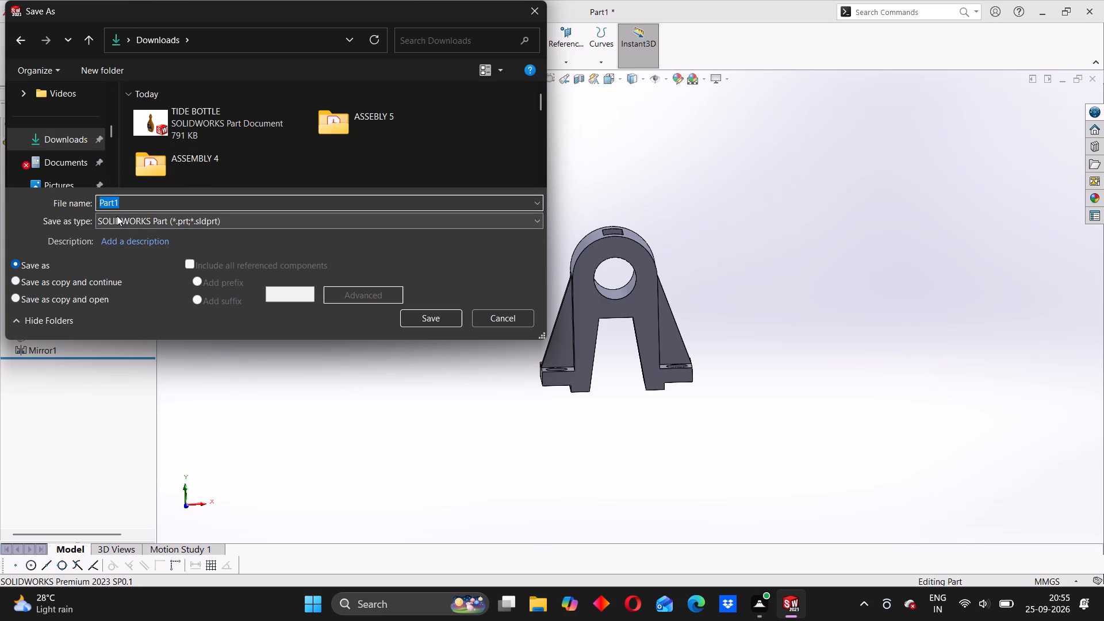
text(PART)
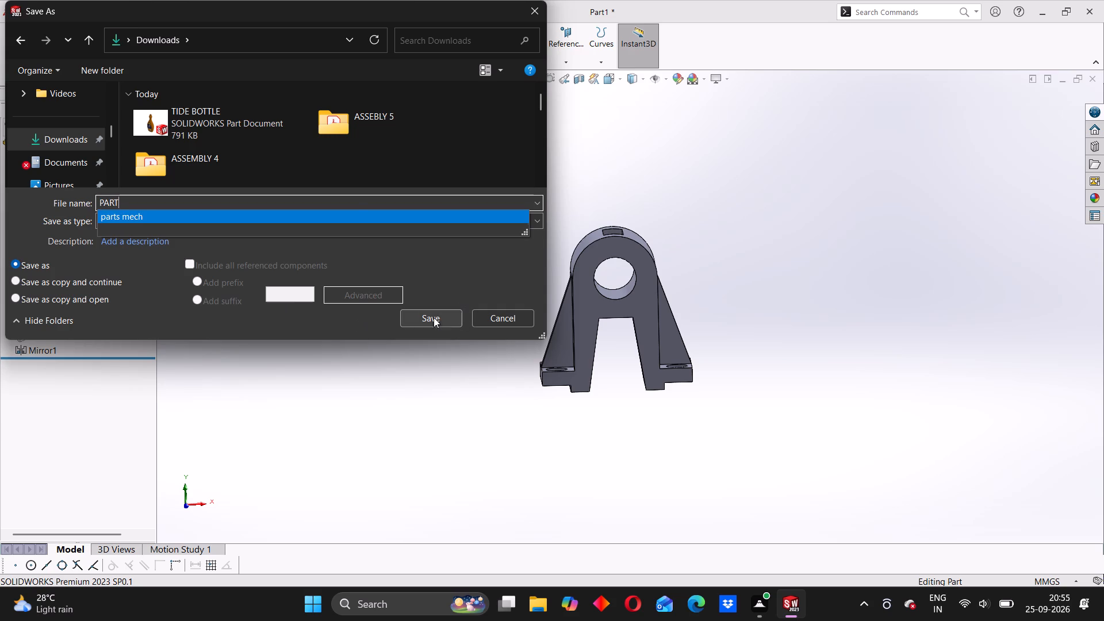
click(415, 320)
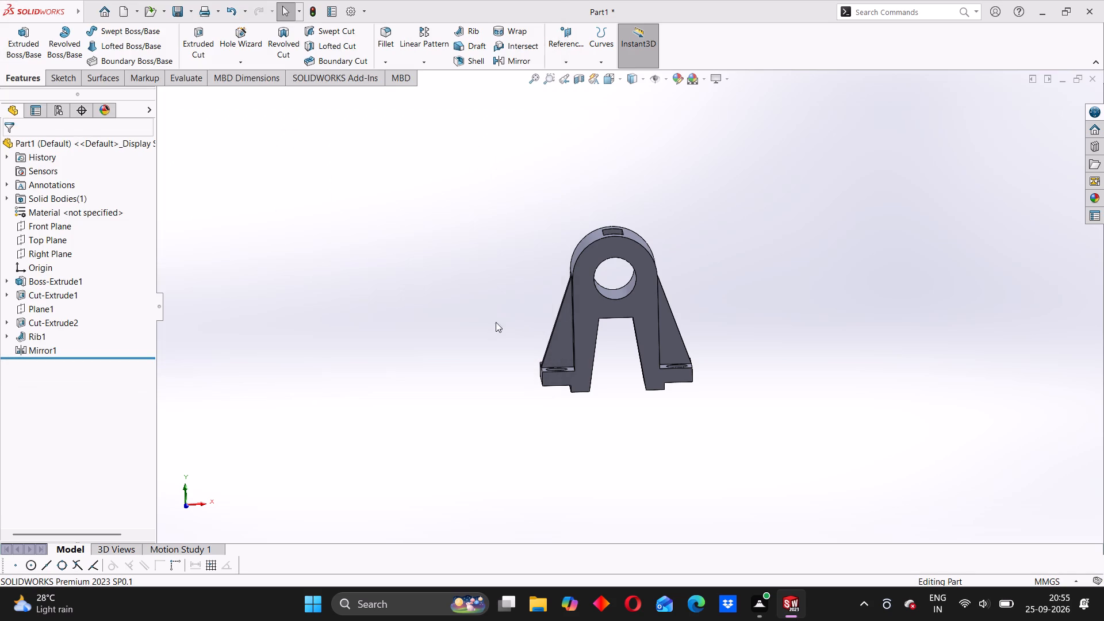
Export the bracket to the Downloads folder as a PDF (Adobe Portable Document Format) named PART.
click(195, 9)
click(198, 43)
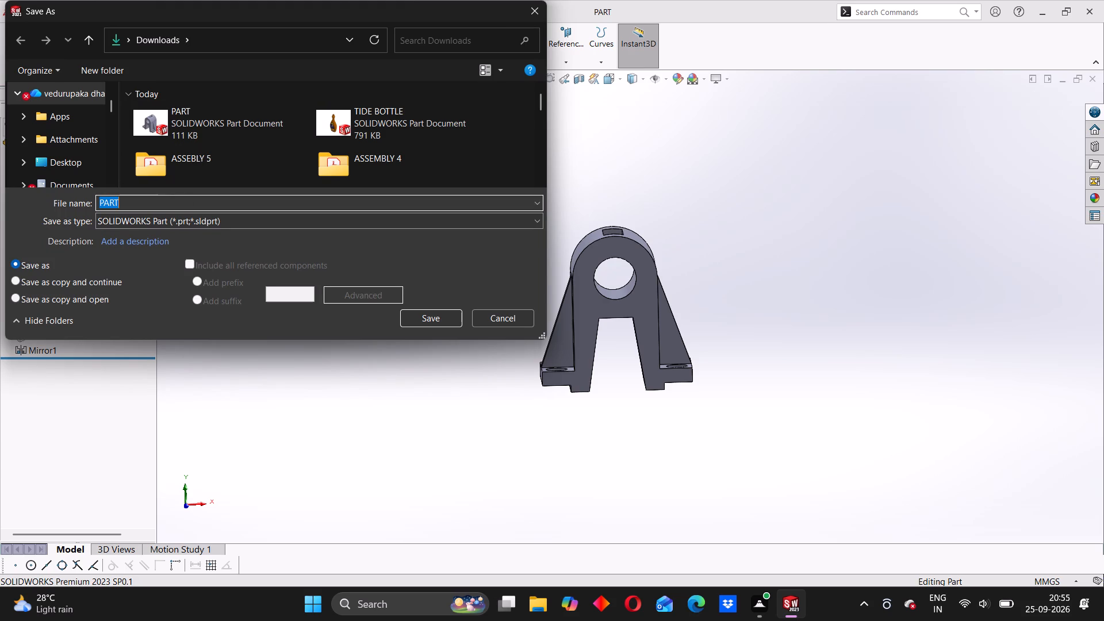
click(156, 201)
click(466, 224)
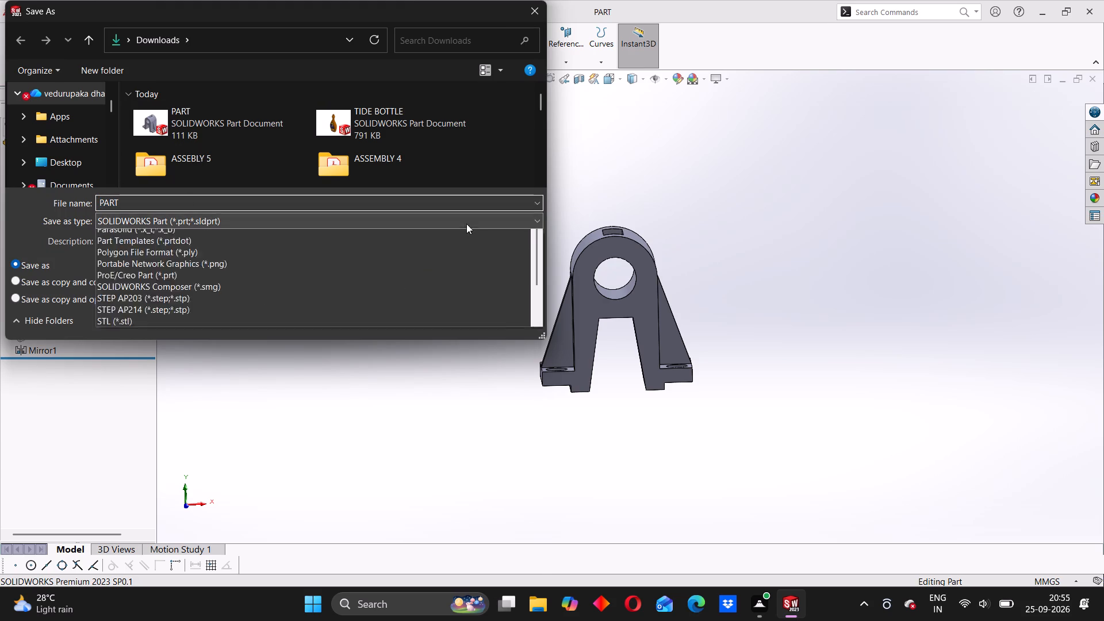
click(224, 314)
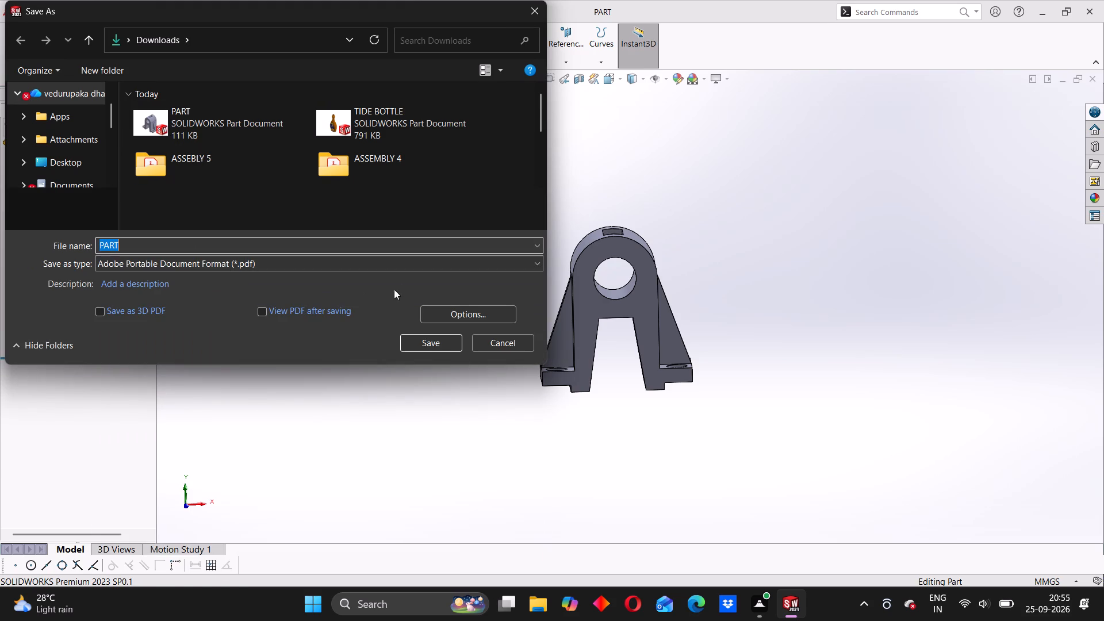
click(428, 342)
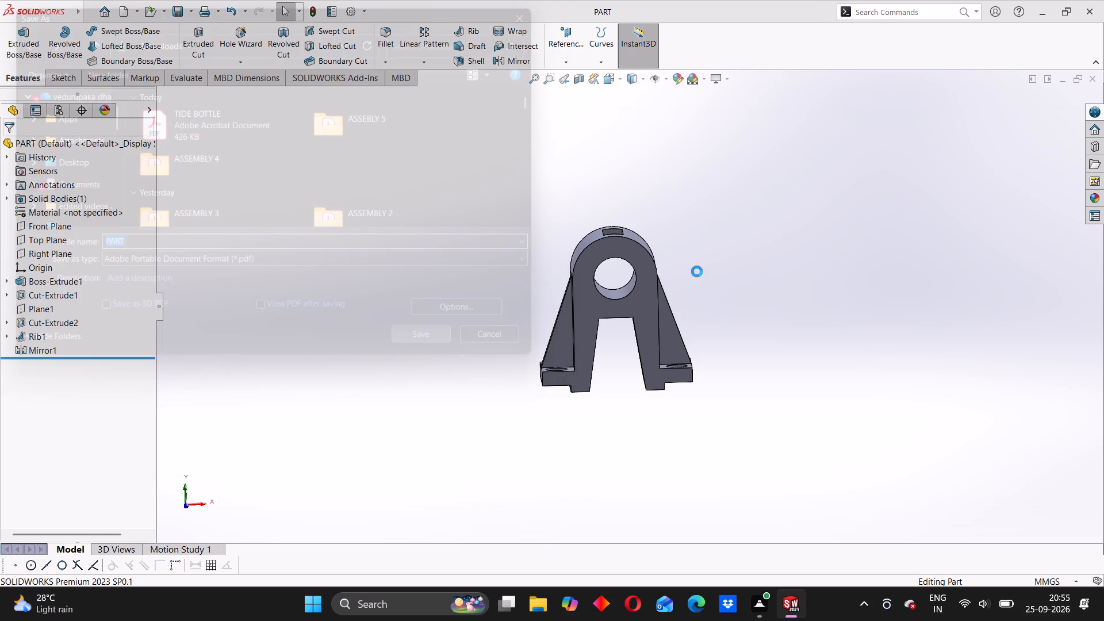
Close the modelling program.
scroll(668, 280, down, 2)
scroll(681, 272, up, 4)
click(1094, 7)
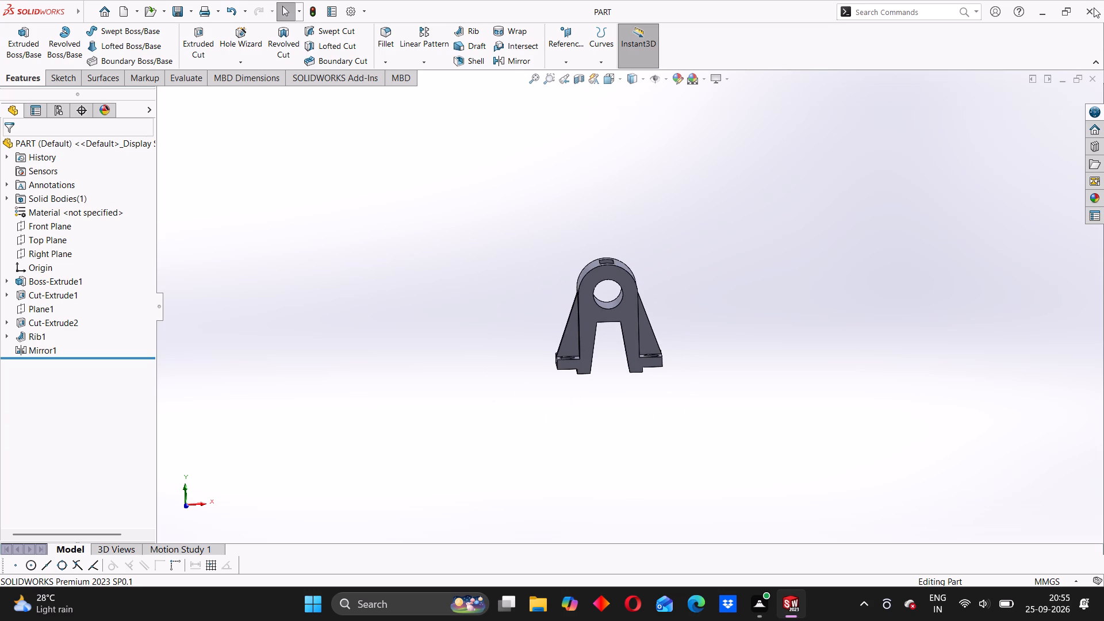